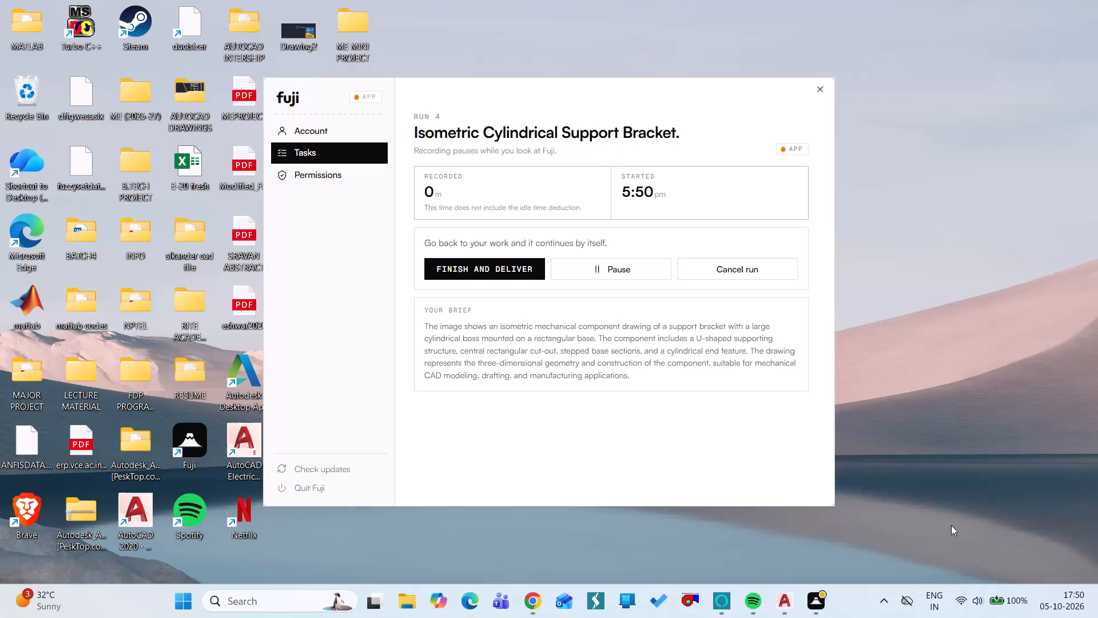
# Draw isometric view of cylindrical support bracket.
# Turn off the computer's Wi-Fi connection.
pyautogui.click(961, 599)
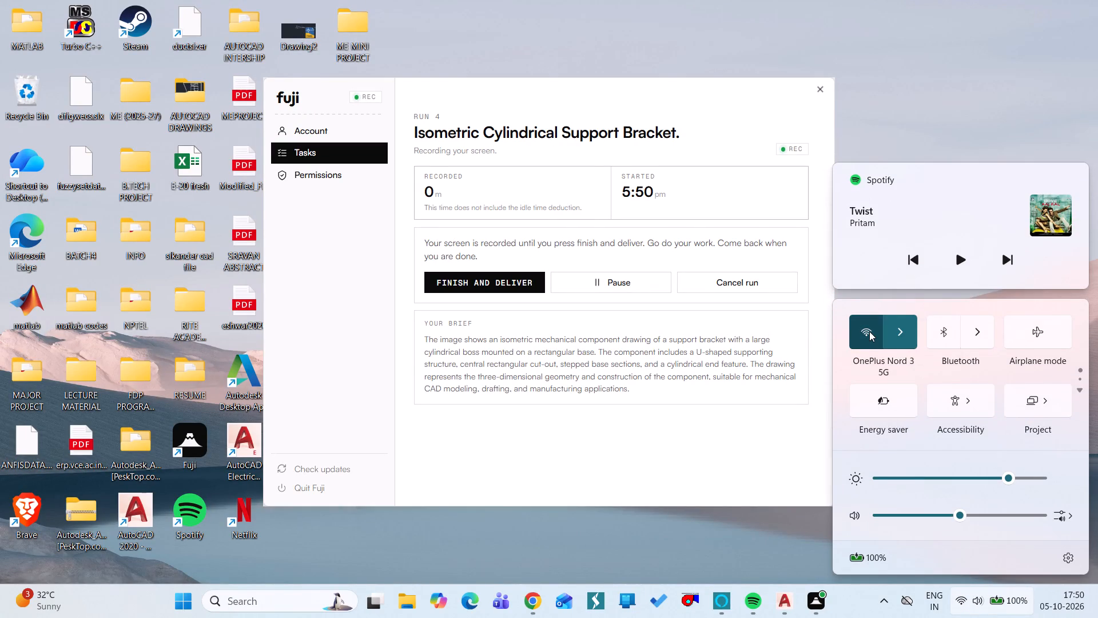
pyautogui.click(869, 331)
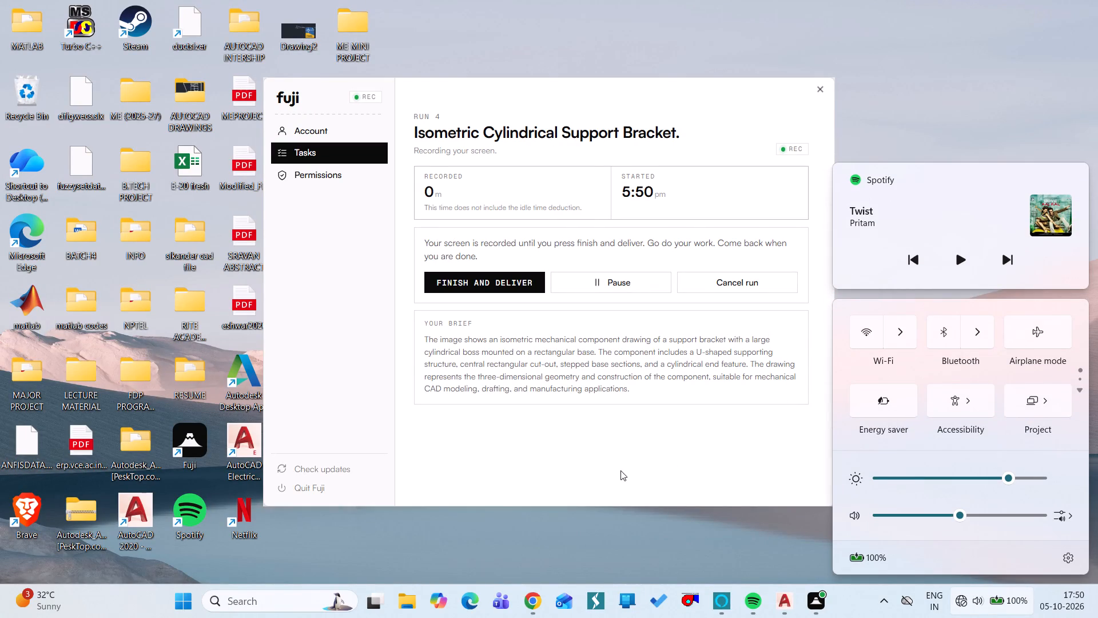
pyautogui.click(562, 521)
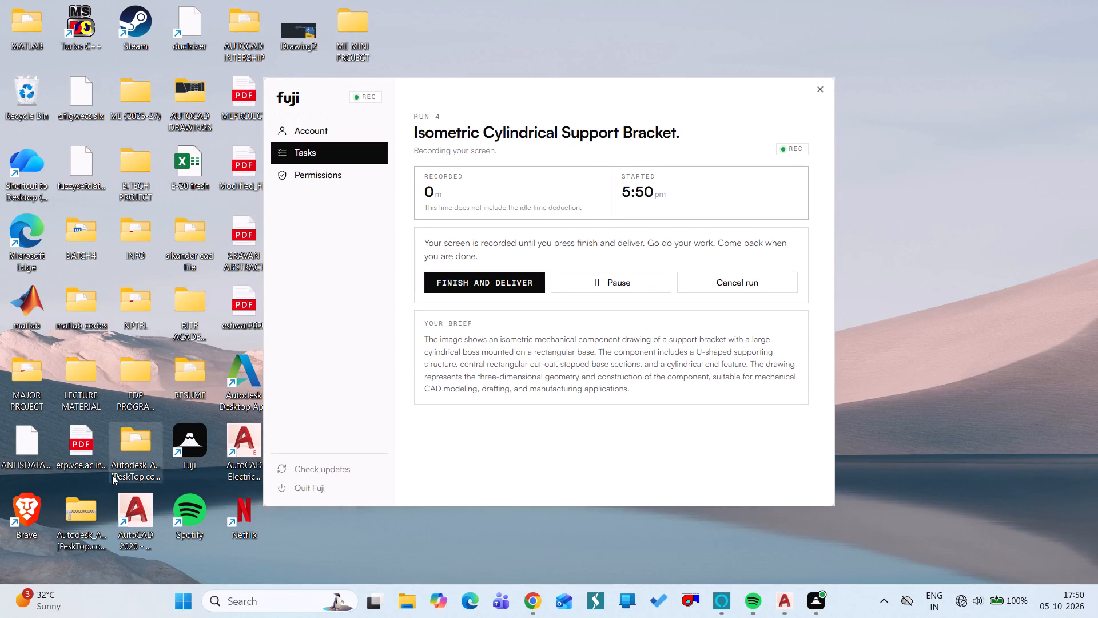
# Launch AutoCAD 2020 and start a new blank drawing.
pyautogui.doubleClick(120, 510)
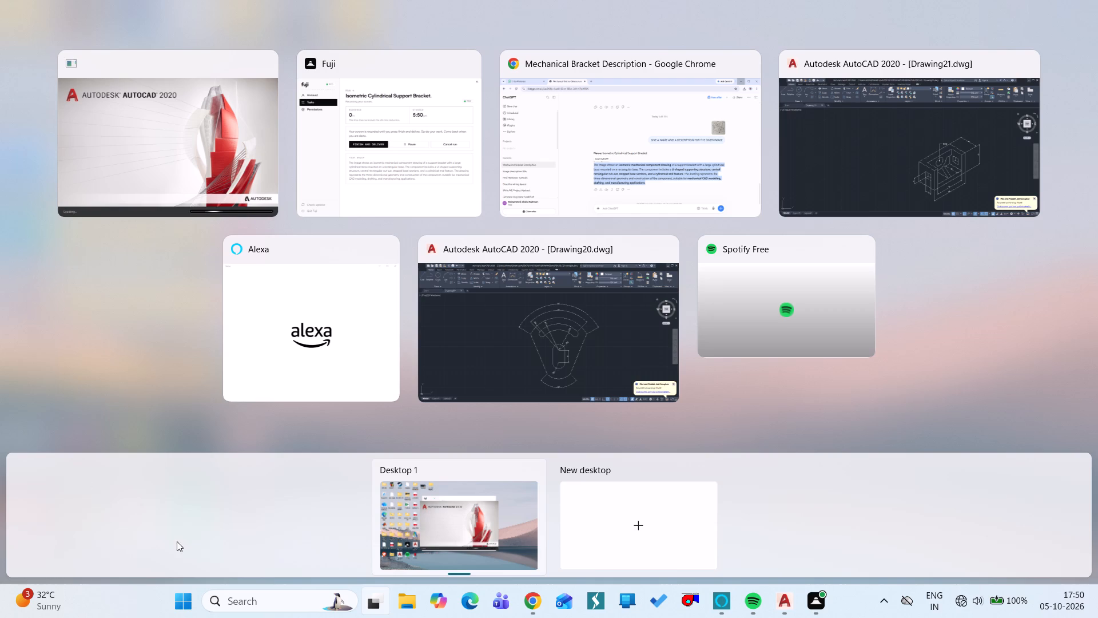
pyautogui.click(479, 509)
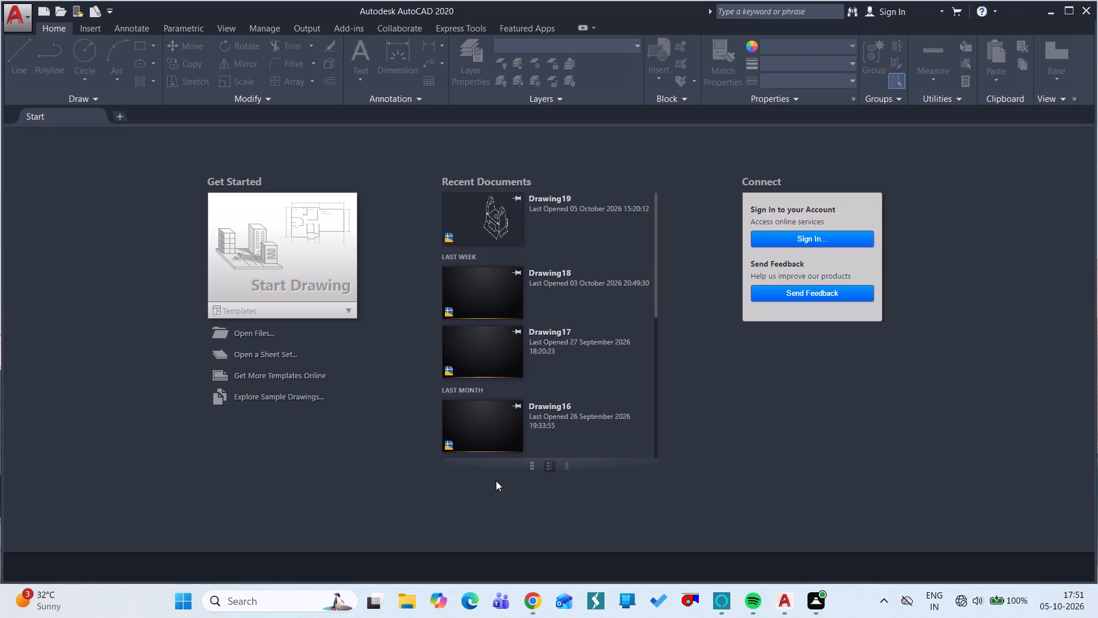
pyautogui.click(345, 283)
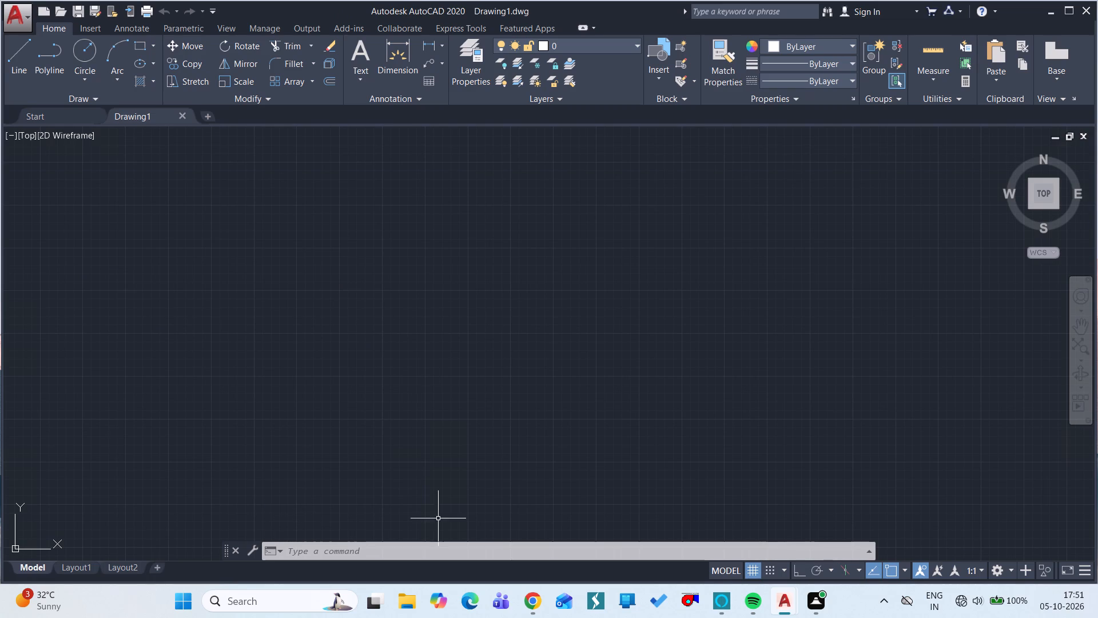
# Turn on command log file recording with LOGFILEON.
pyautogui.click(416, 545)
pyautogui.write('LOG')
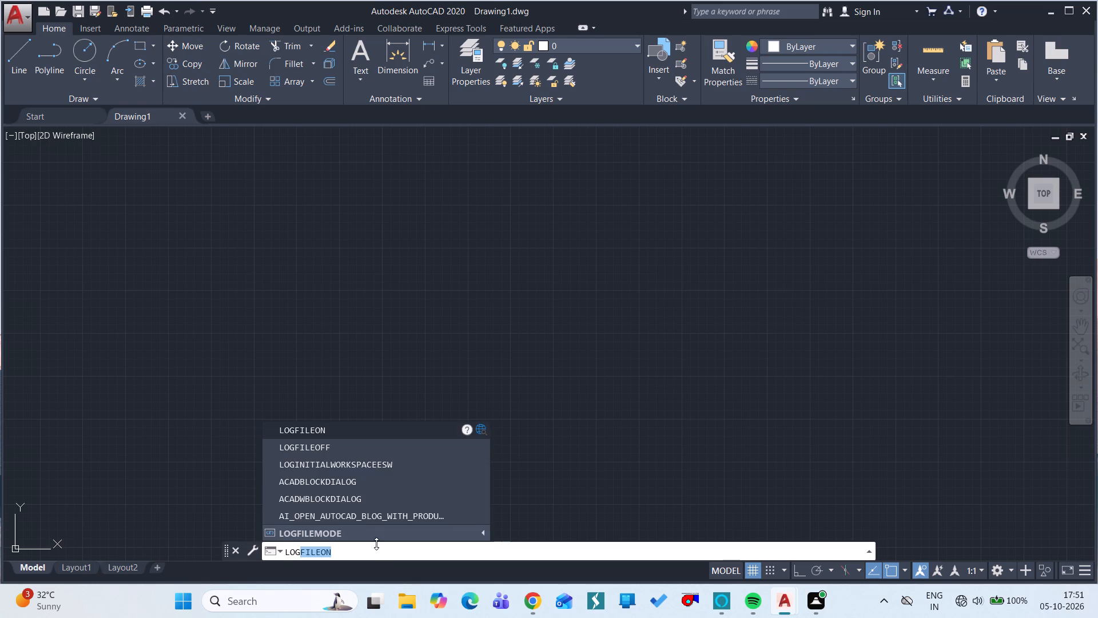
pyautogui.click(328, 429)
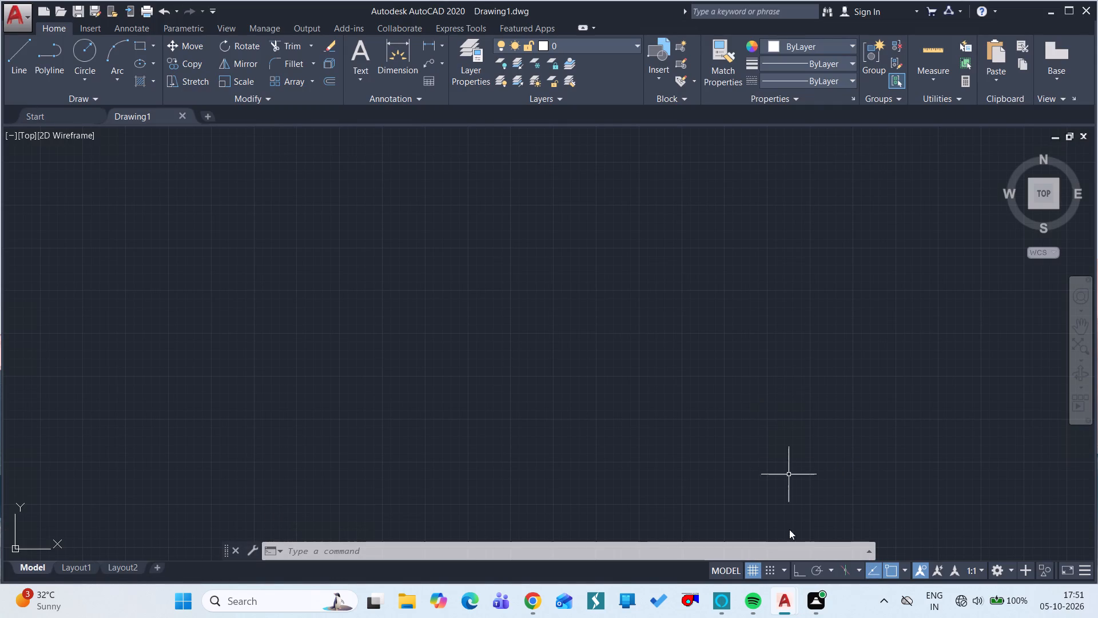
# Turn on Ortho mode and isometric drafting, with the isoplane set to Right.
pyautogui.click(797, 570)
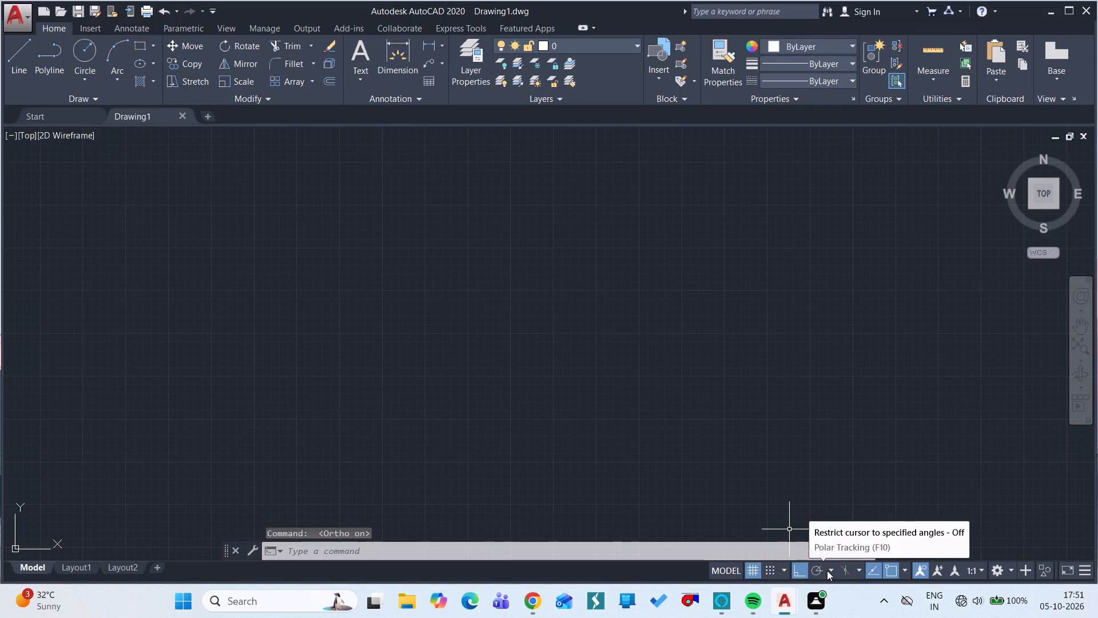
pyautogui.click(827, 571)
pyautogui.click(829, 448)
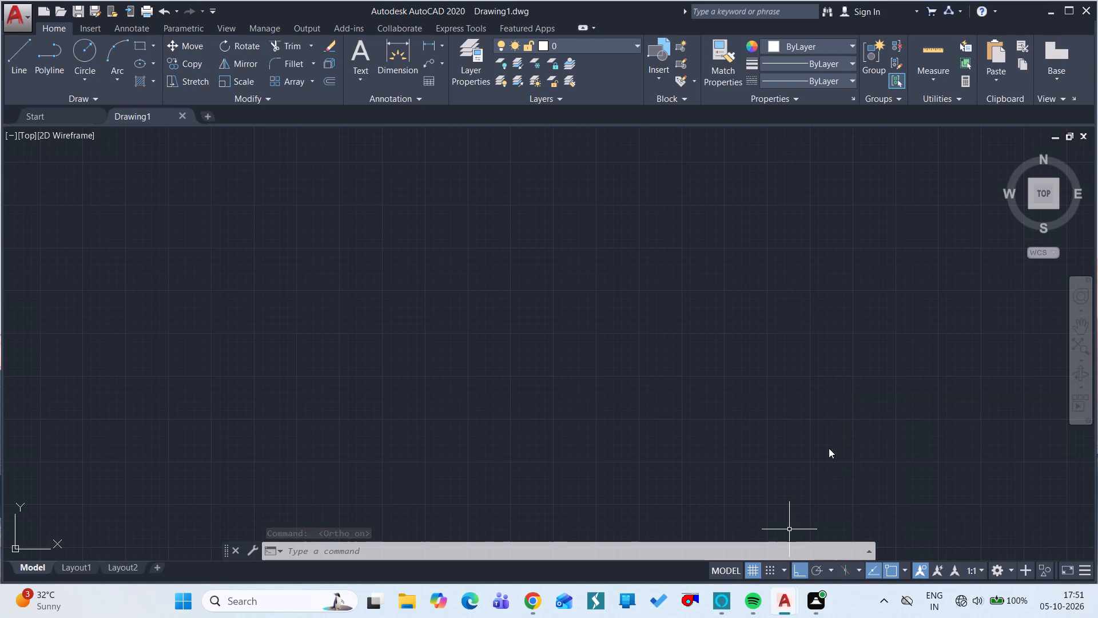
pyautogui.click(859, 572)
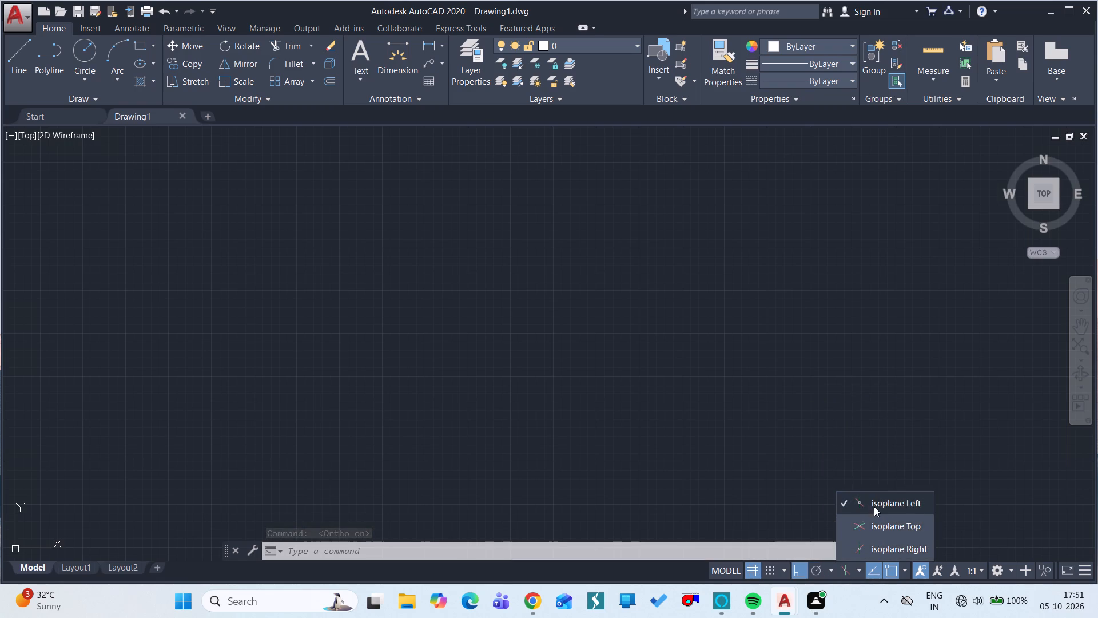
pyautogui.click(874, 506)
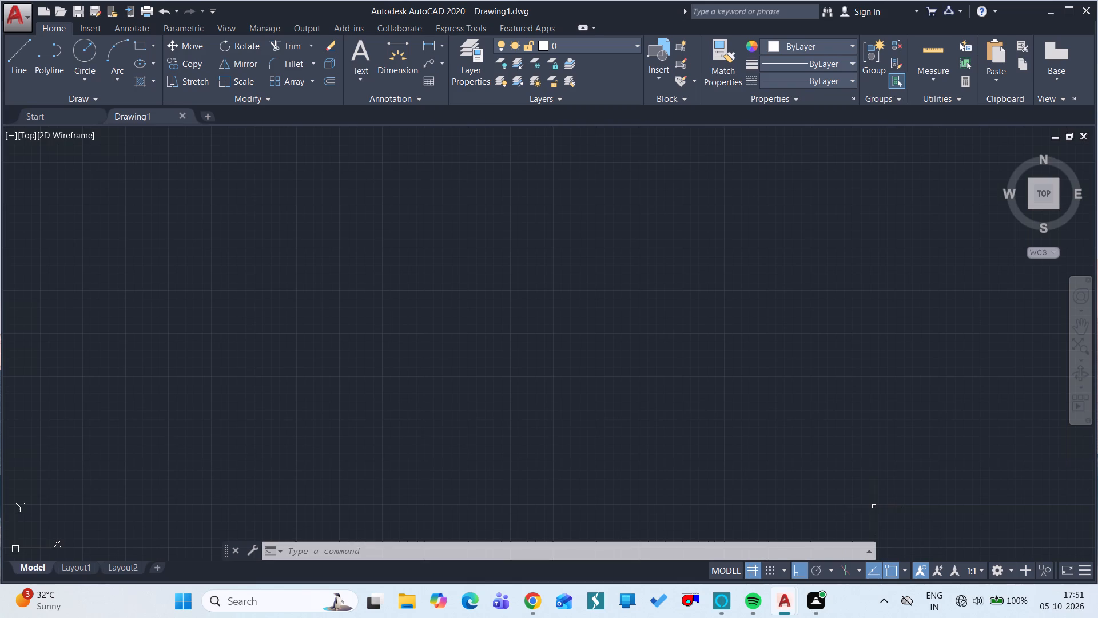
pyautogui.click(845, 565)
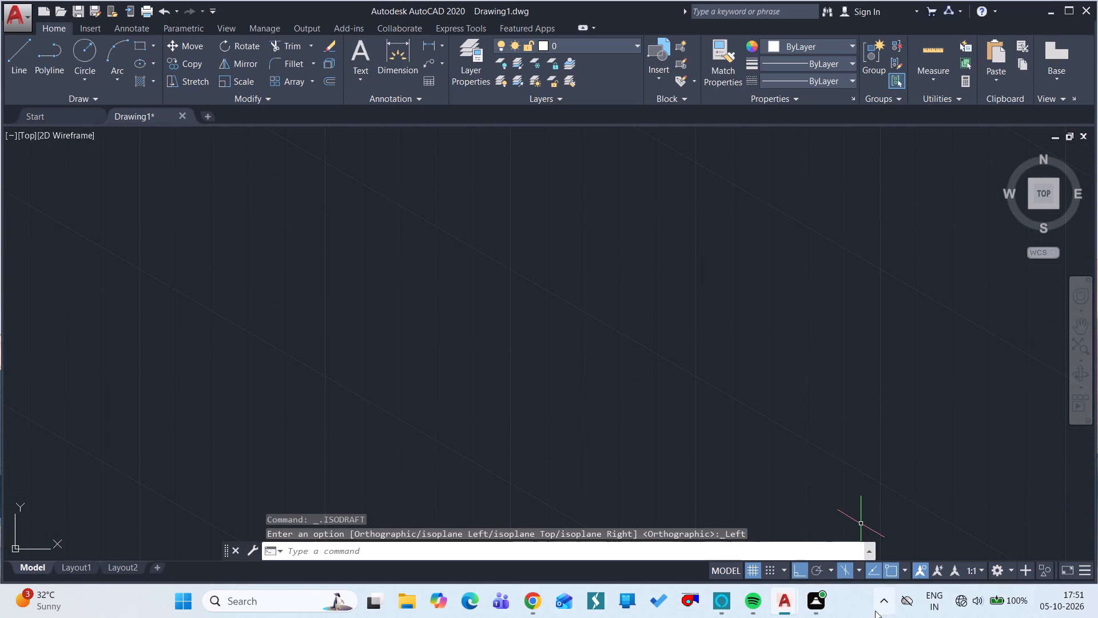
pyautogui.click(863, 573)
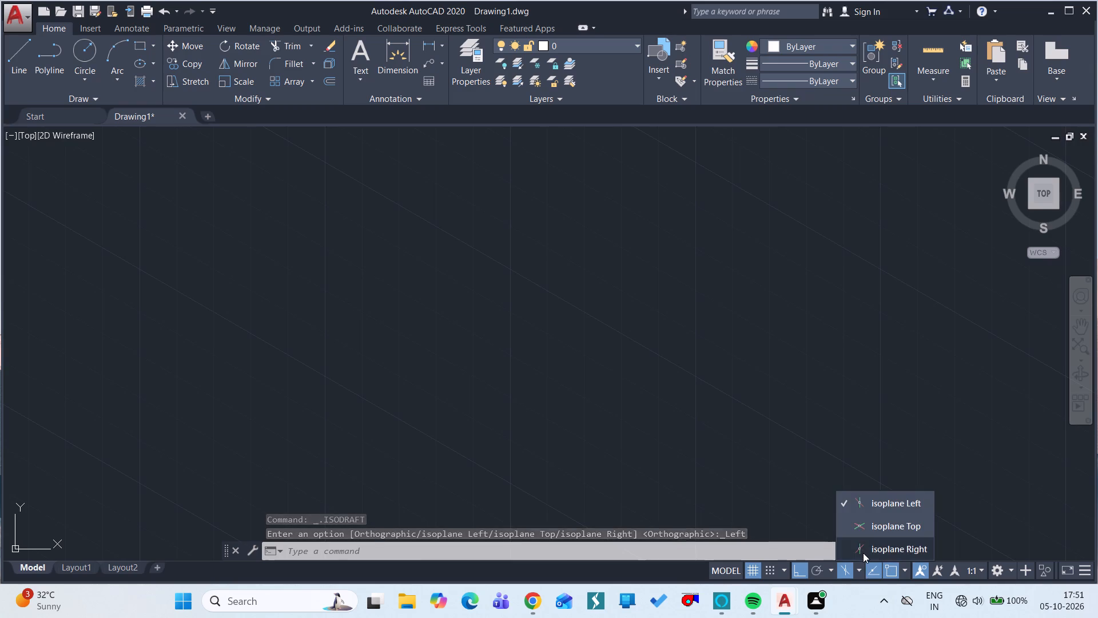
pyautogui.click(863, 553)
# Draw a 50-unit base line at 30° on the right isoplane, continuing with a 20-unit vertical line up from its upper end.
pyautogui.keyDown('ctrl'); pyautogui.scroll(-1, 826, 338); pyautogui.keyUp('ctrl')
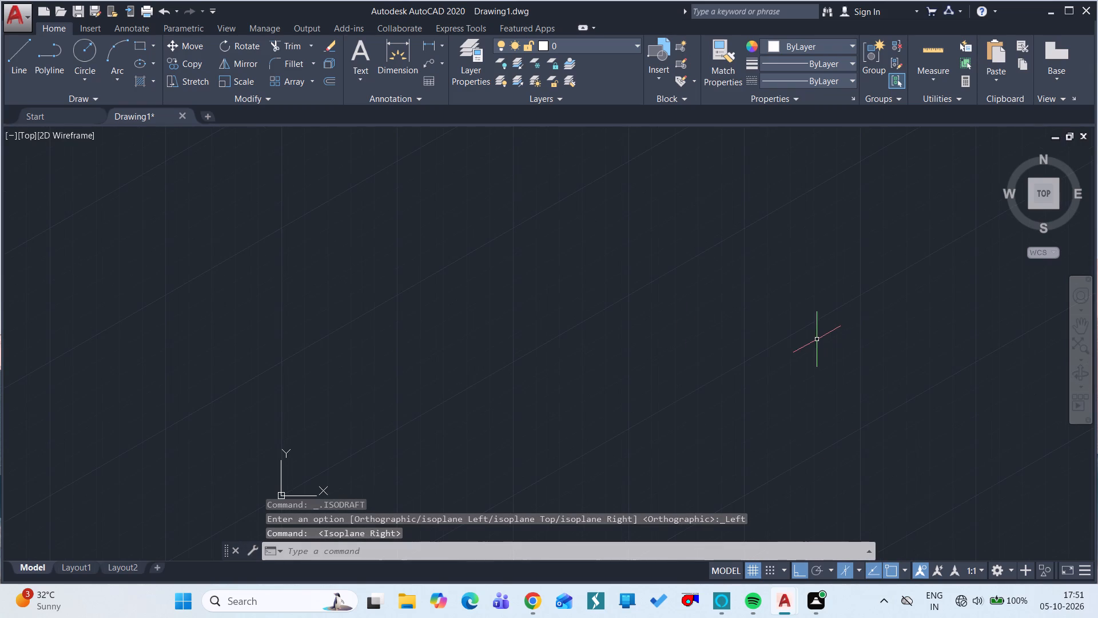
pyautogui.keyDown('ctrl'); pyautogui.scroll(-2, 674, 322); pyautogui.keyUp('ctrl')
pyautogui.keyDown('ctrl'); pyautogui.scroll(5, 654, 311); pyautogui.keyUp('ctrl')
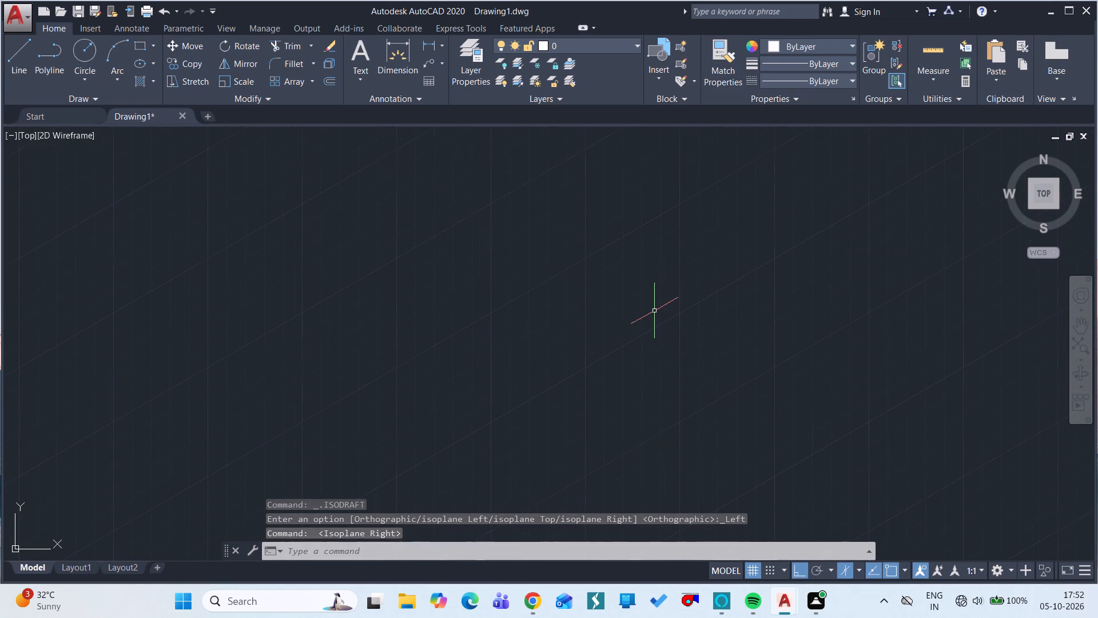
pyautogui.keyDown('ctrl'); pyautogui.scroll(-4, 654, 311); pyautogui.keyUp('ctrl')
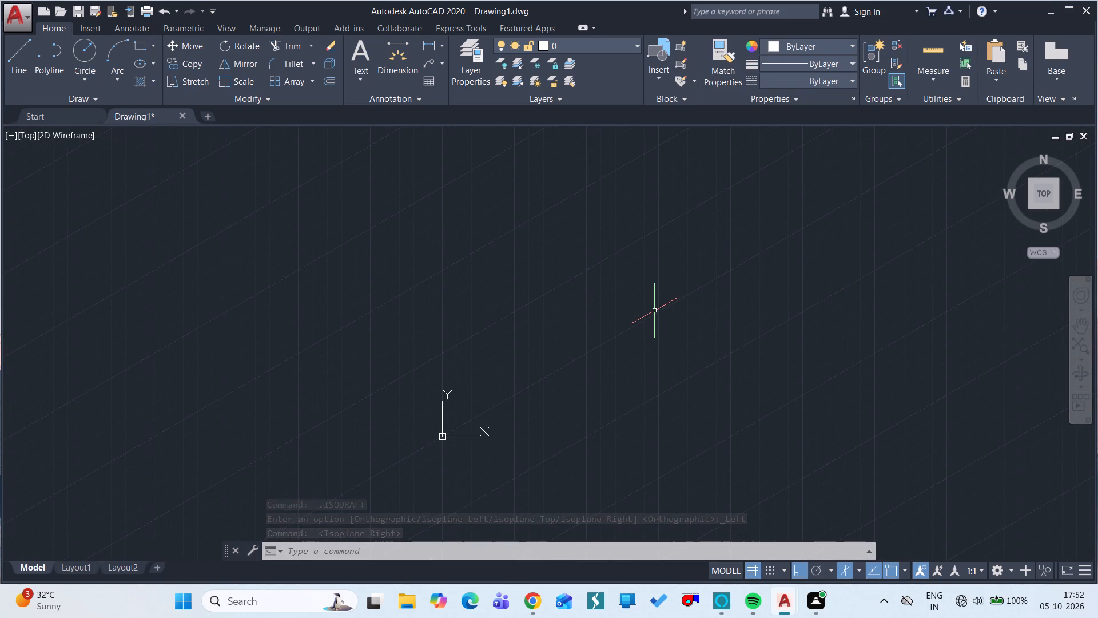
pyautogui.write('L')
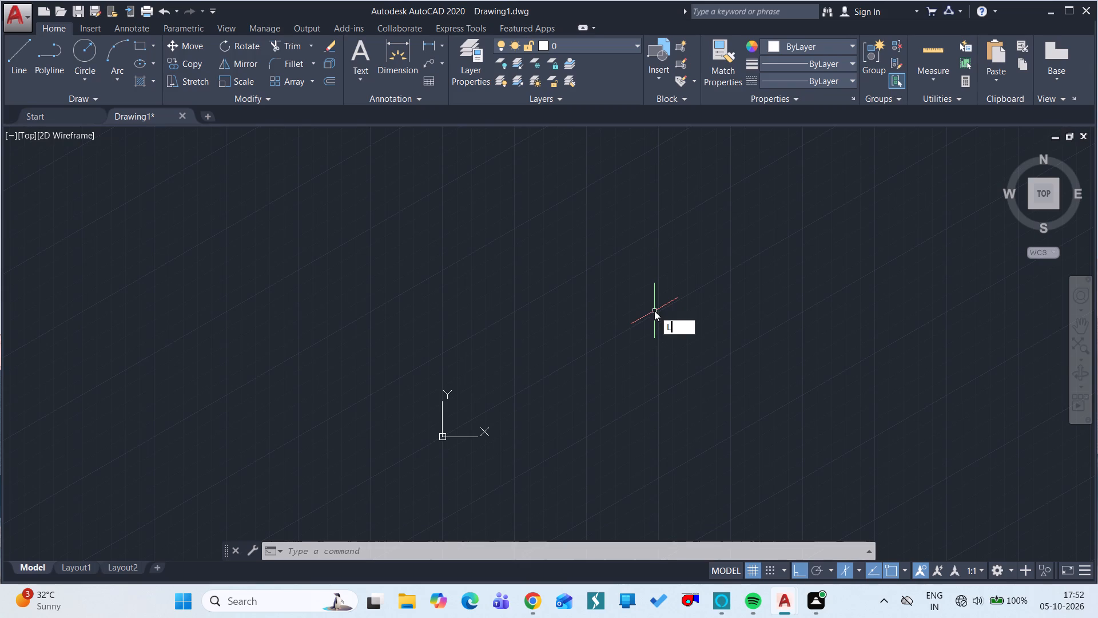
pyautogui.press('space')
pyautogui.click(600, 334)
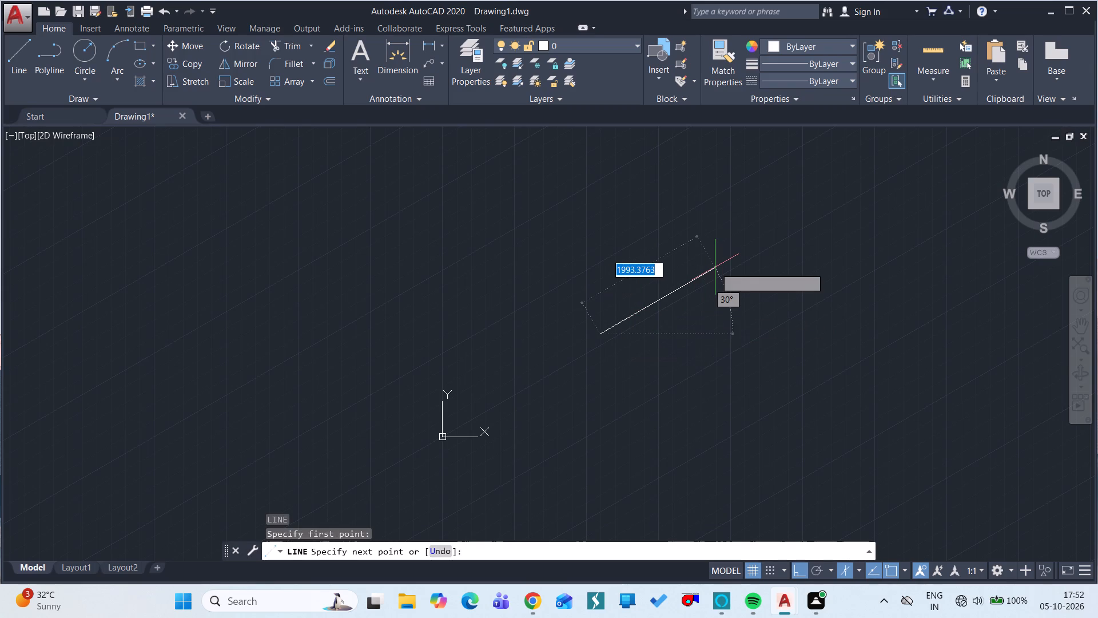
pyautogui.write('50')
pyautogui.press('space')
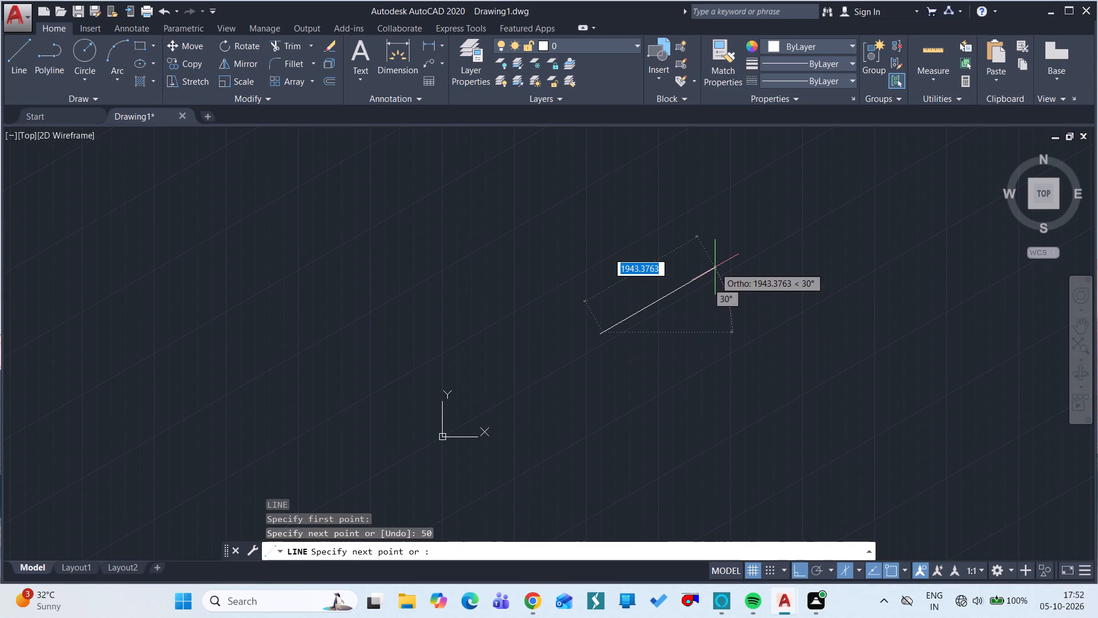
pyautogui.keyDown('ctrl'); pyautogui.scroll(4, 600, 336); pyautogui.keyUp('ctrl')
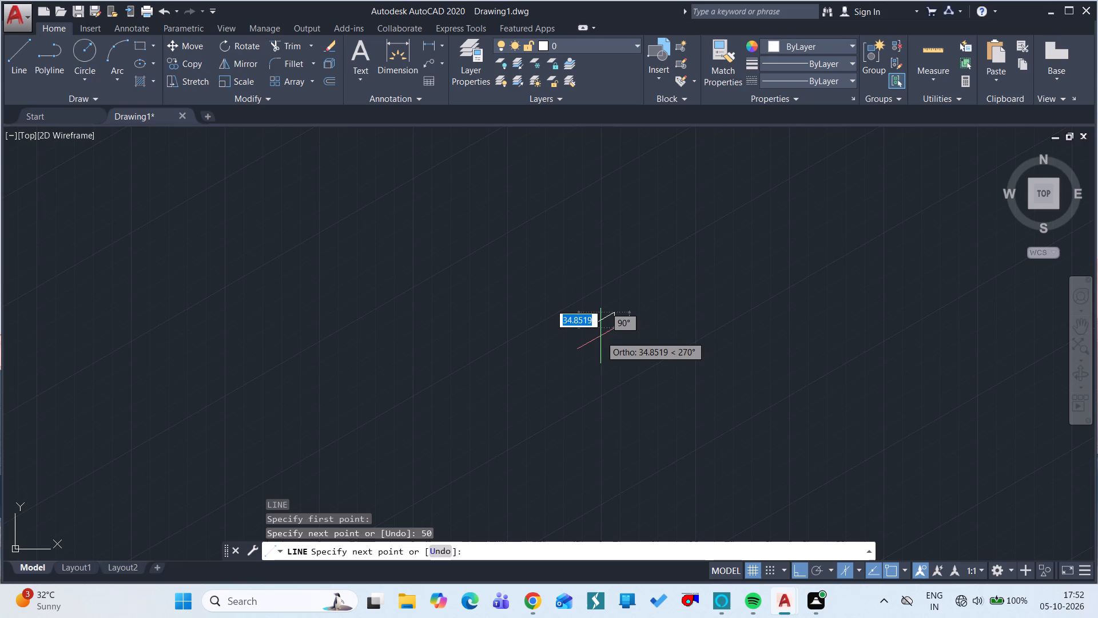
pyautogui.keyDown('ctrl'); pyautogui.scroll(5, 600, 336); pyautogui.keyUp('ctrl')
pyautogui.keyDown('ctrl'); pyautogui.scroll(-2, 695, 322); pyautogui.keyUp('ctrl')
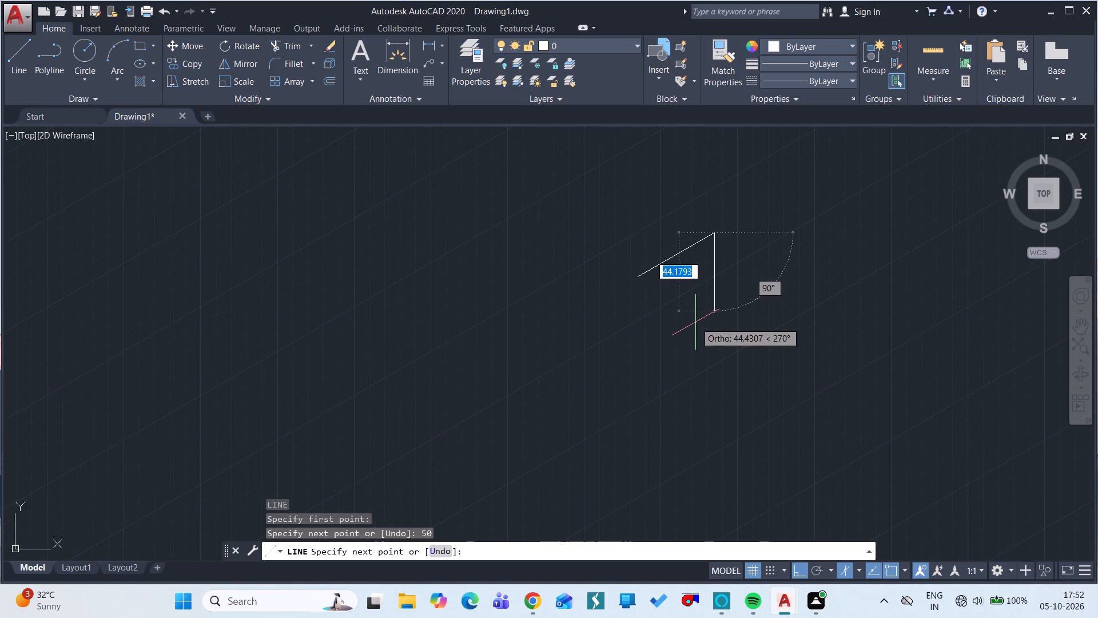
pyautogui.keyDown('ctrl'); pyautogui.scroll(-2, 695, 322); pyautogui.keyUp('ctrl')
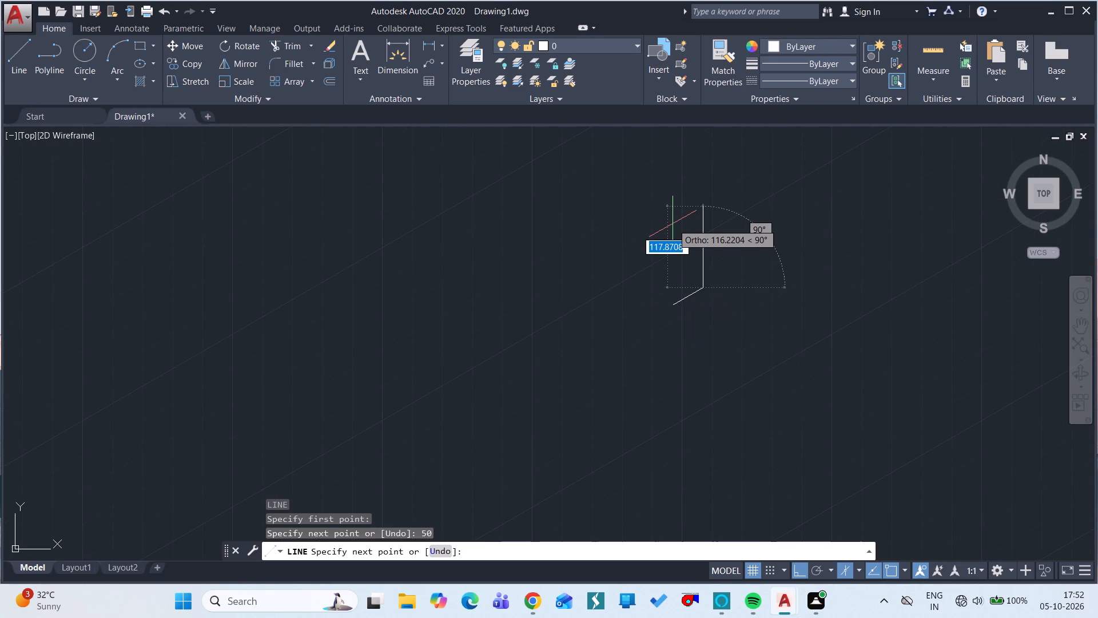
pyautogui.write('20')
pyautogui.press('space')
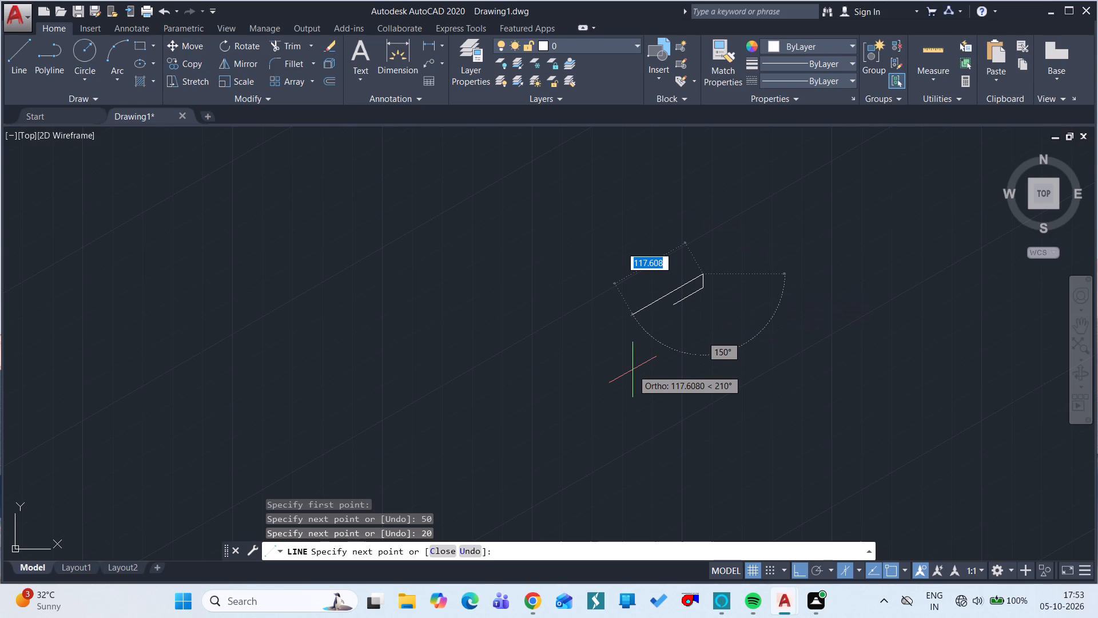
# Complete the notched profile with connected lines: 16 back along 210°, 11 down, 18 back, 11 up, 16 back and 20 down to the start.
pyautogui.write('16')
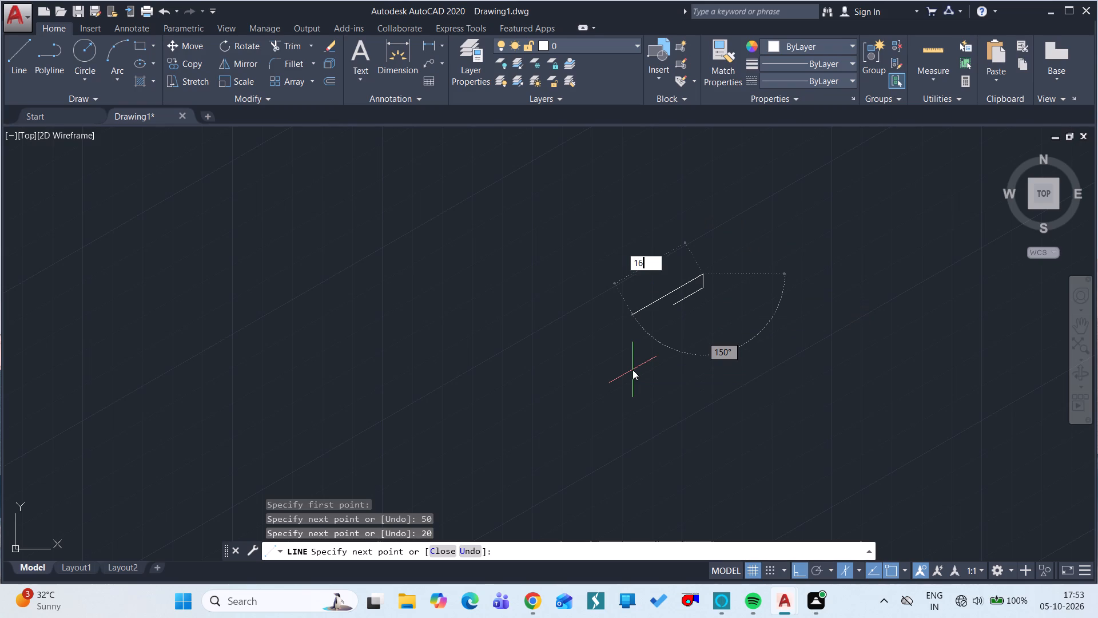
pyautogui.press('space')
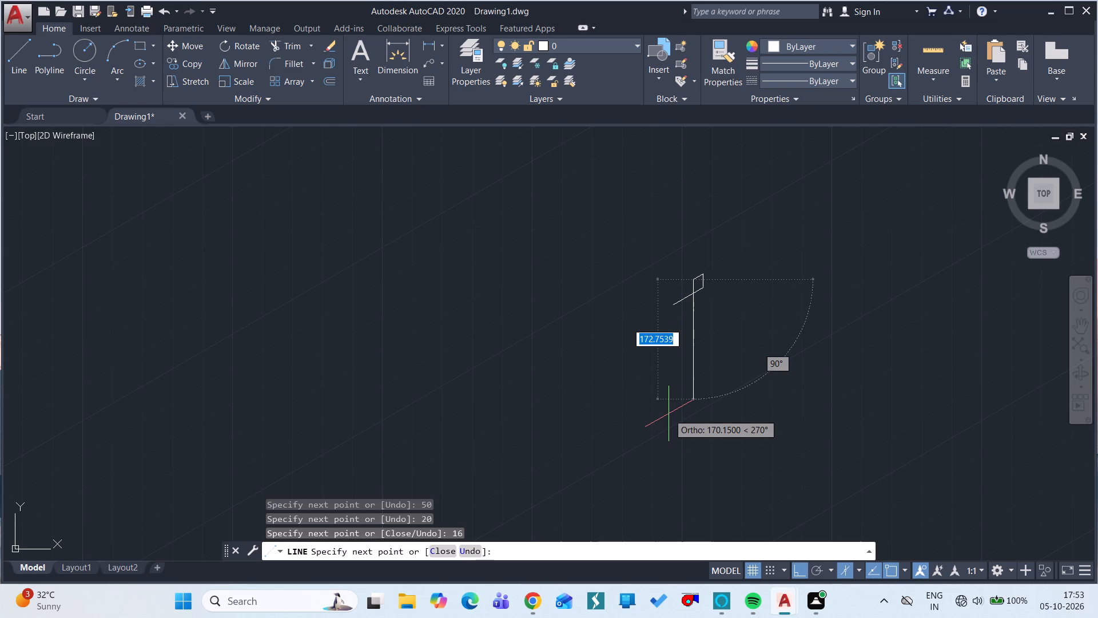
pyautogui.write('11')
pyautogui.press('space')
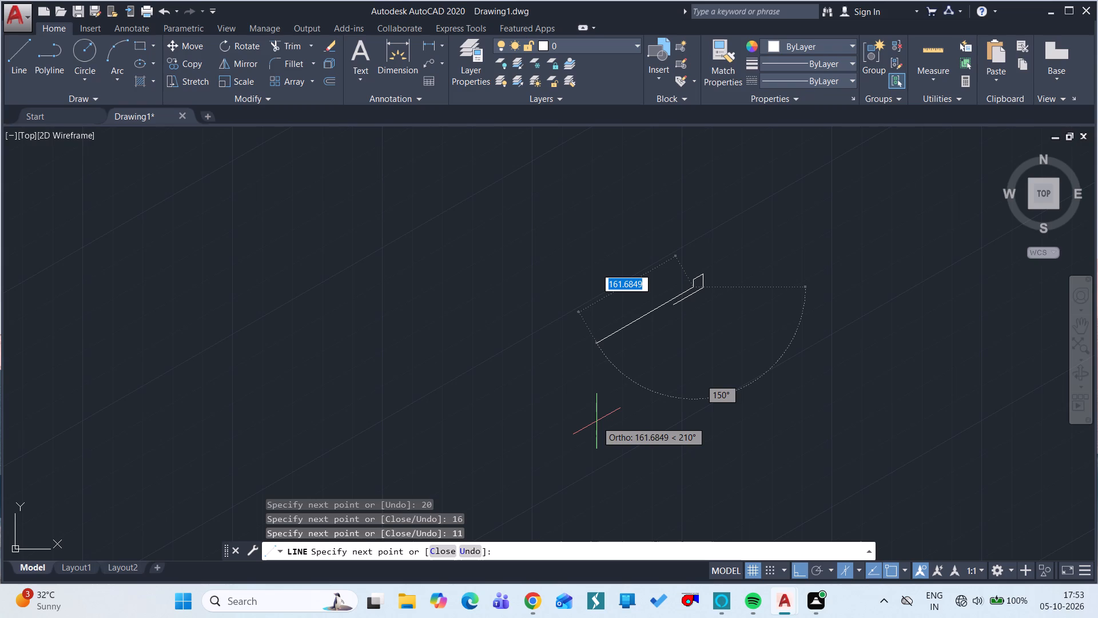
pyautogui.write('18')
pyautogui.press('space')
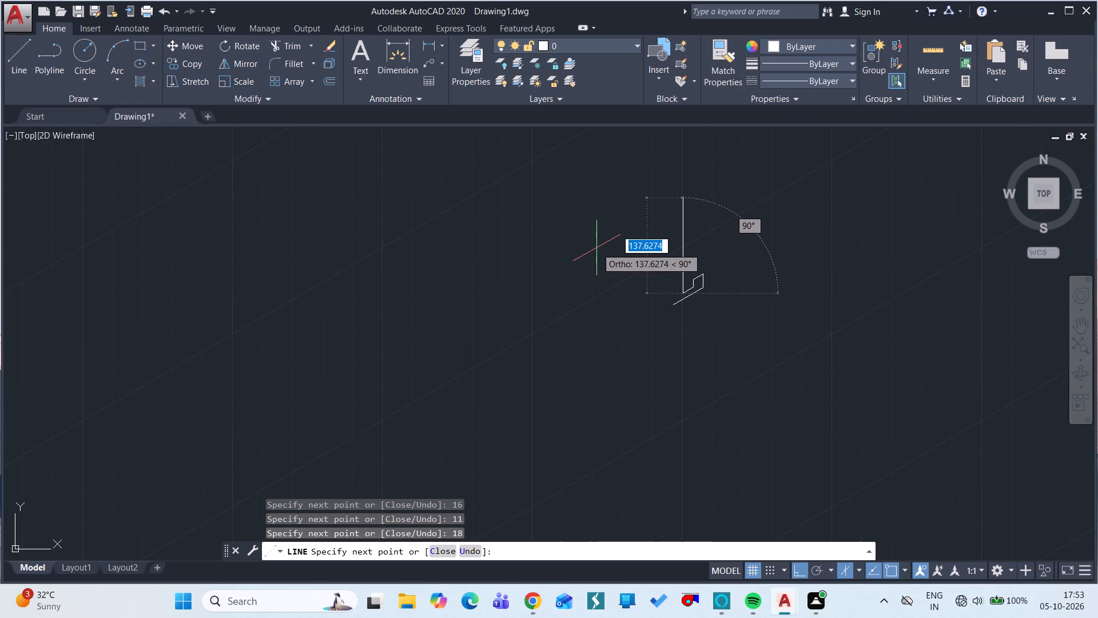
pyautogui.write('11')
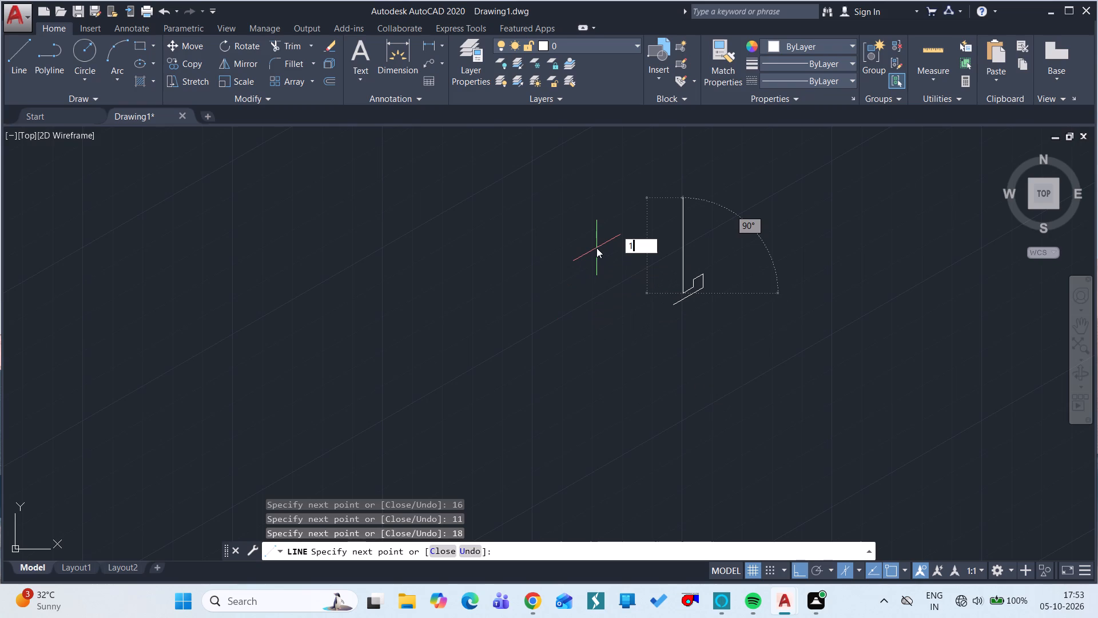
pyautogui.press('space')
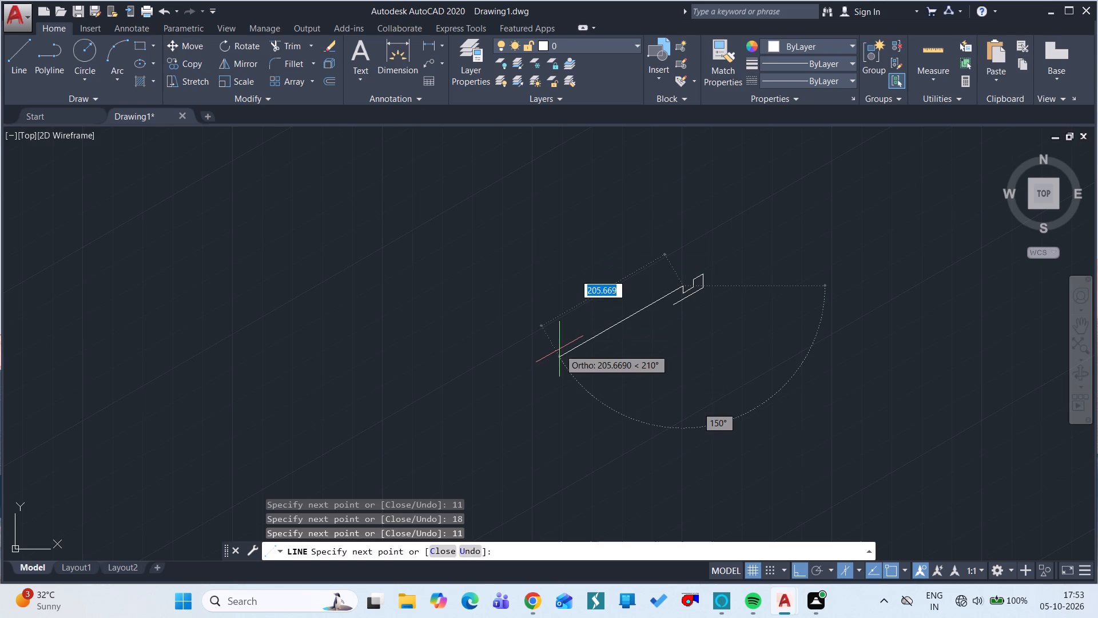
pyautogui.write('16')
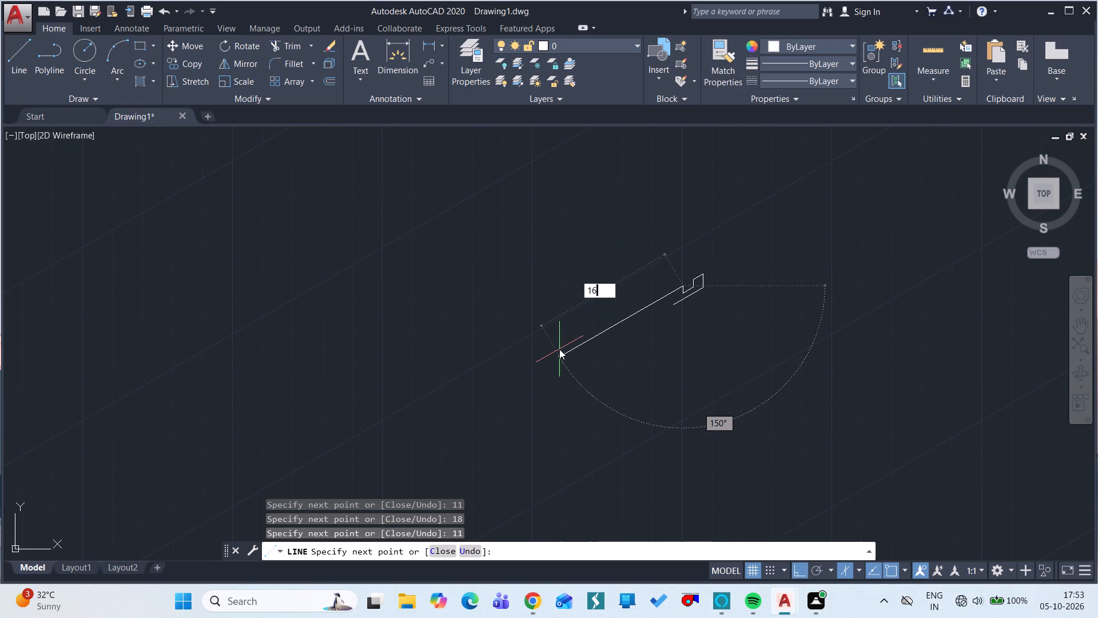
pyautogui.press('space')
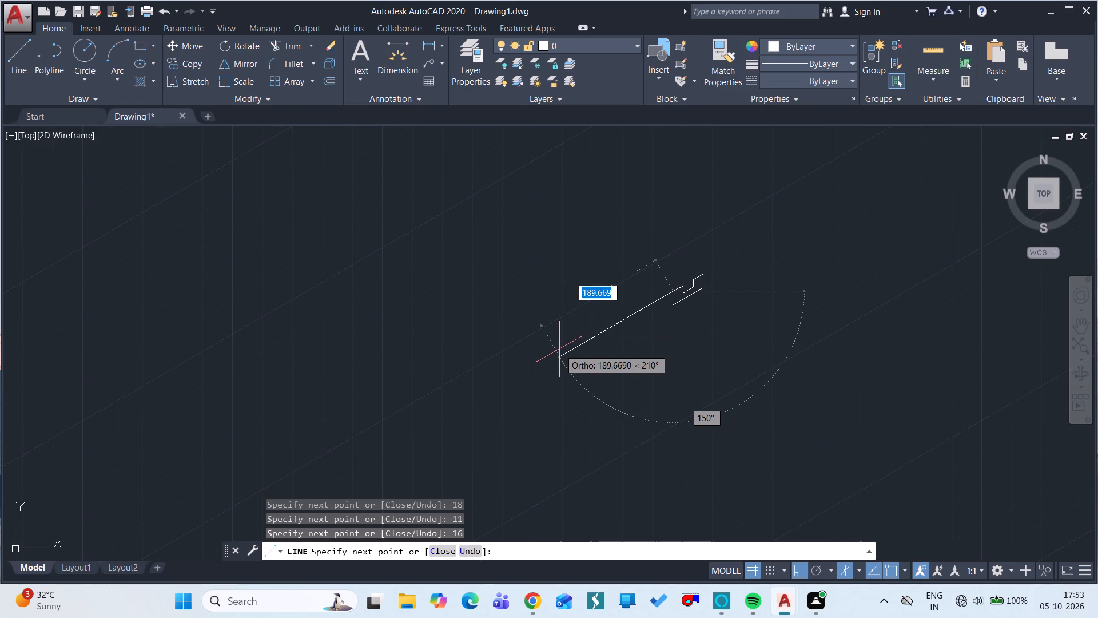
pyautogui.write('20')
pyautogui.press('space')
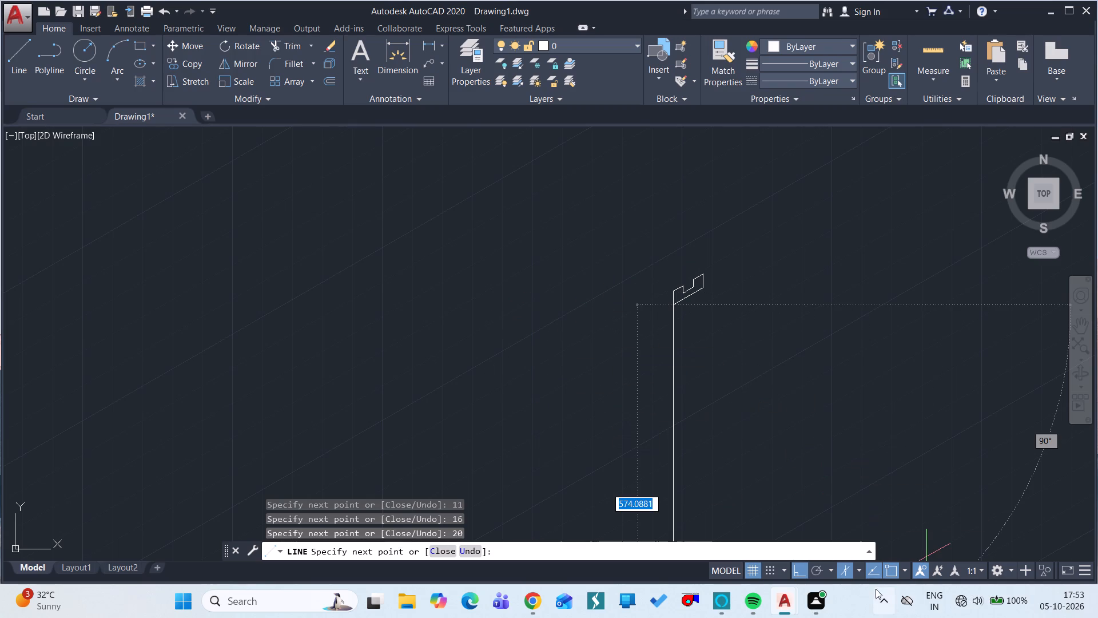
# Switch to the left isoplane and draw a 70-unit line at 150° from the notched profile's lower front corner.
pyautogui.click(858, 568)
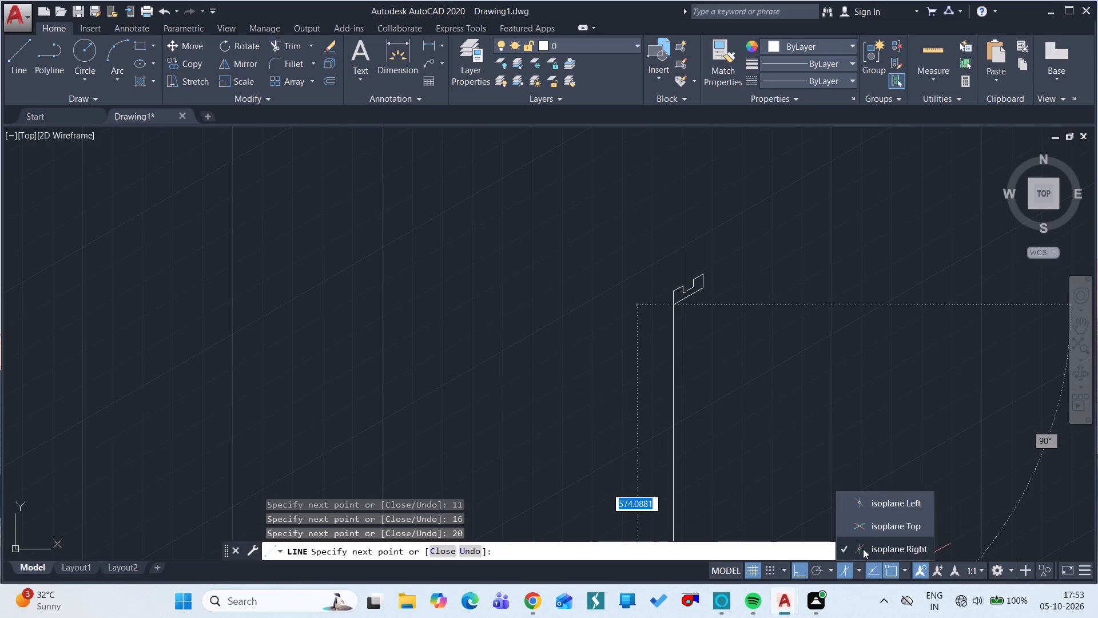
pyautogui.click(877, 510)
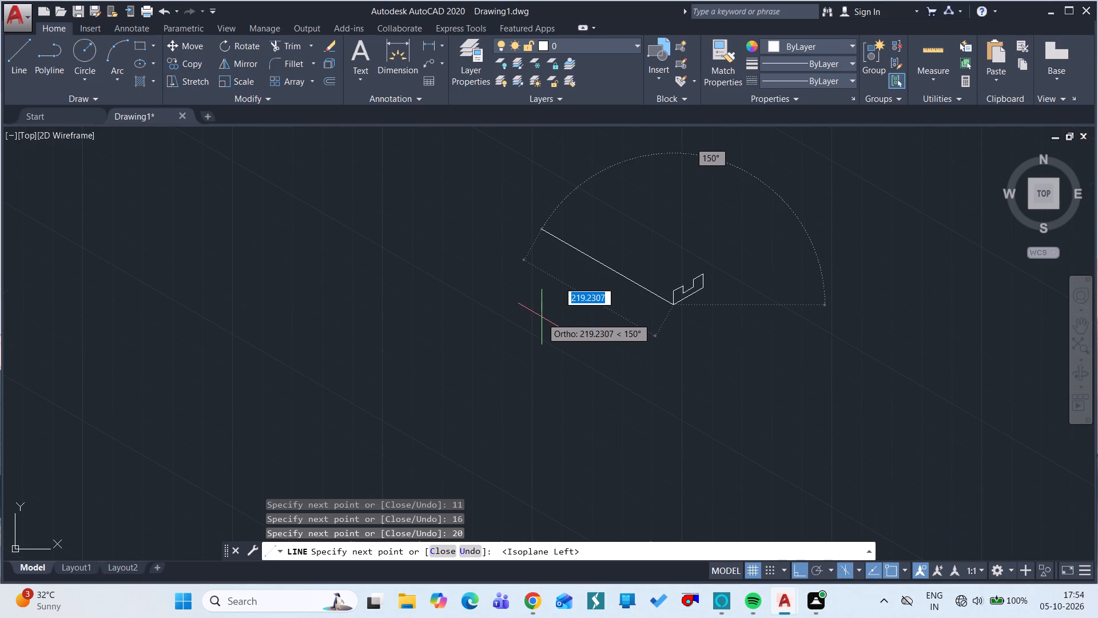
pyautogui.write('70')
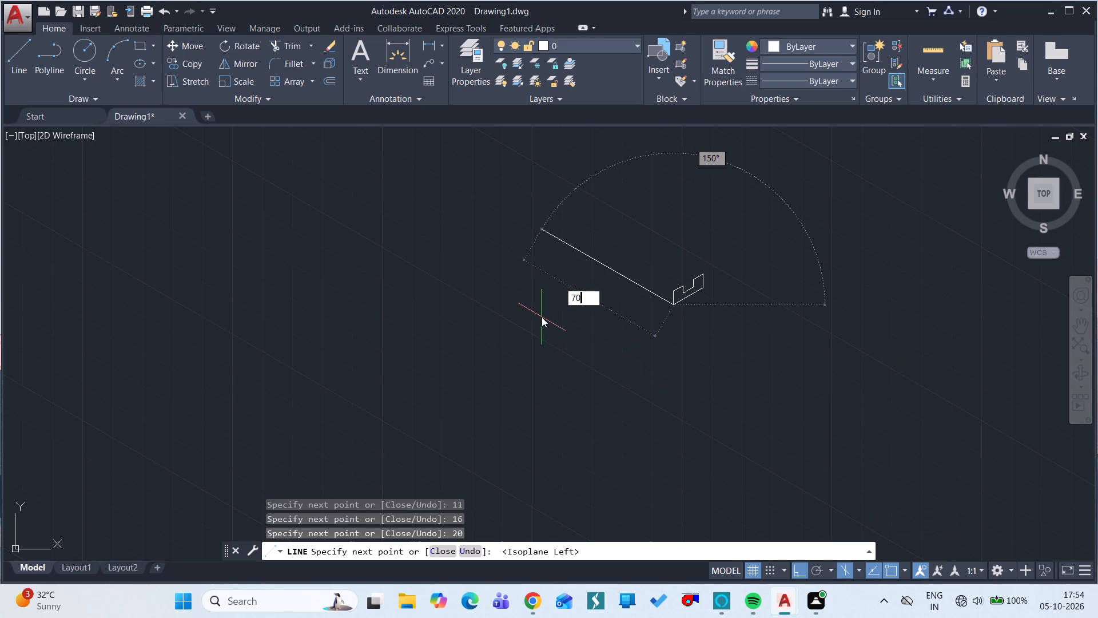
pyautogui.press('space')
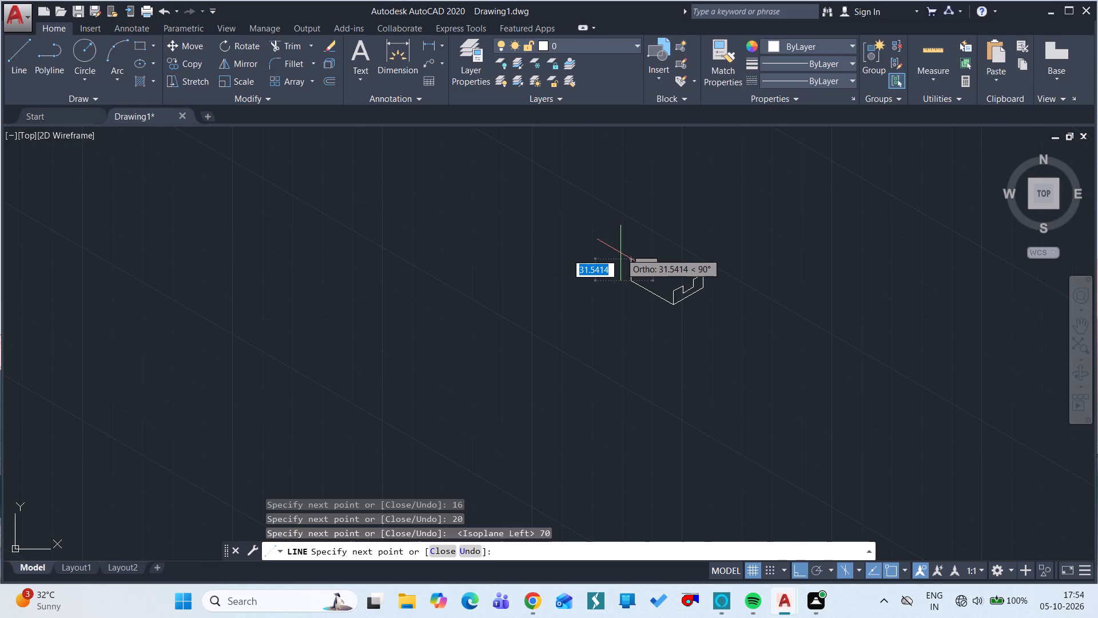
pyautogui.press('Escape')
# Outline the near step's top face from the profile's upper front corner: 20 at 150°, 16 at 30° on the right isoplane, 20 at 330° on the left.
pyautogui.write('L')
pyautogui.press('space')
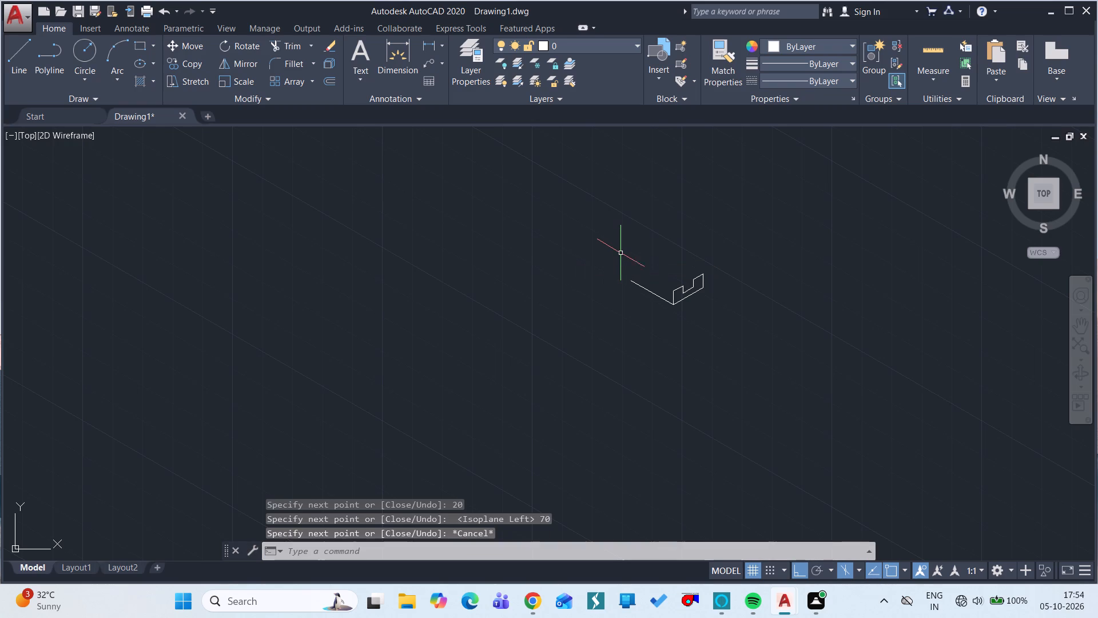
pyautogui.moveTo(672, 290); pyautogui.dragTo(670, 263)
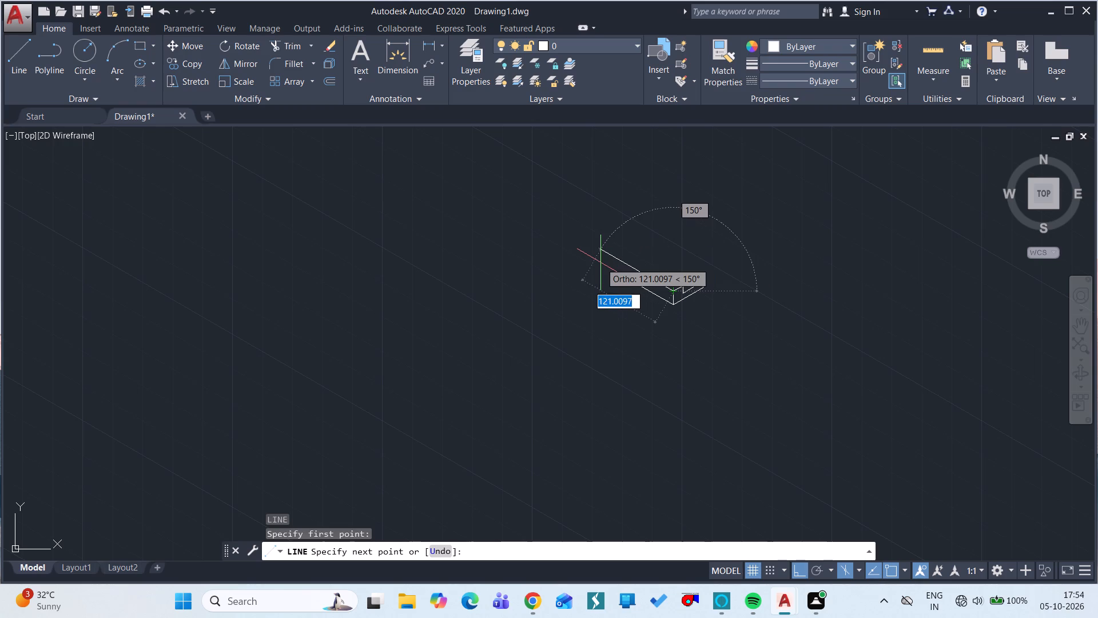
pyautogui.write('20')
pyautogui.press('space')
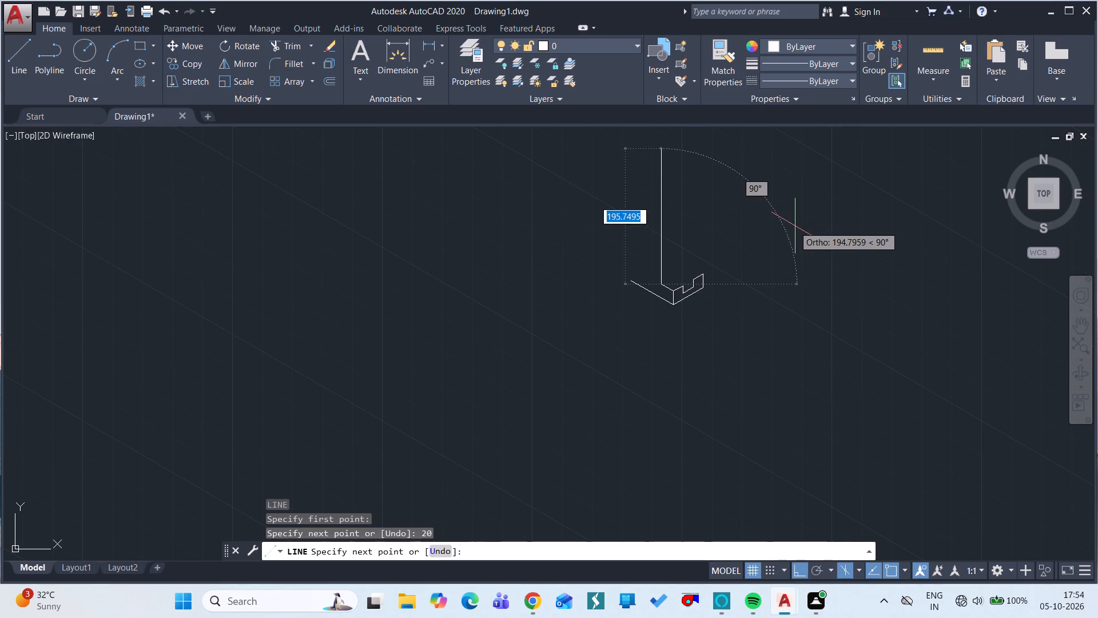
pyautogui.click(858, 569)
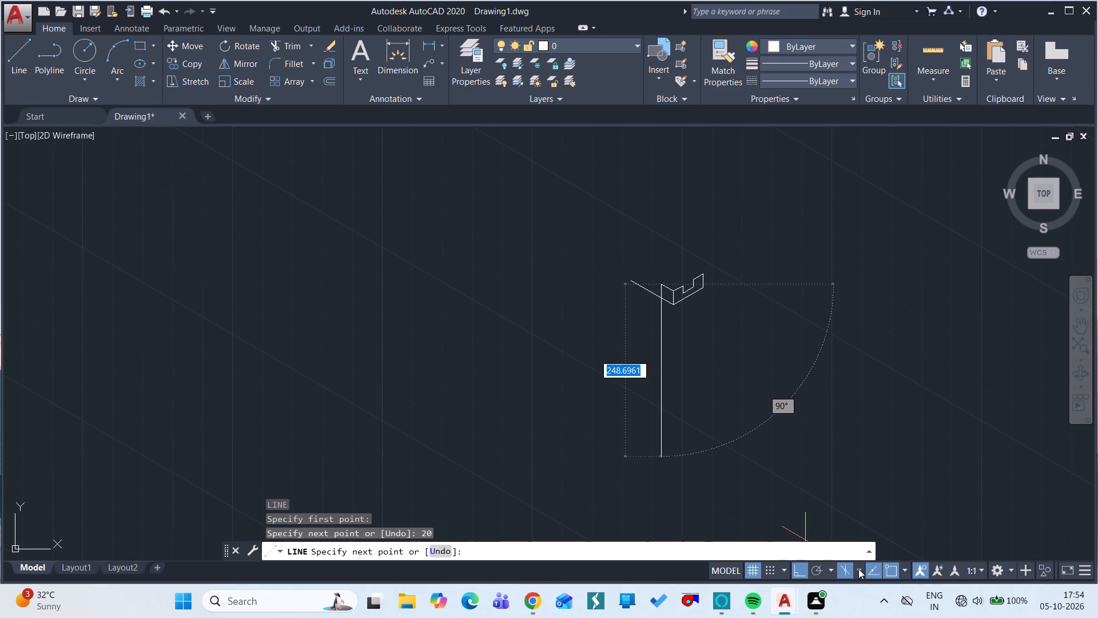
pyautogui.click(865, 555)
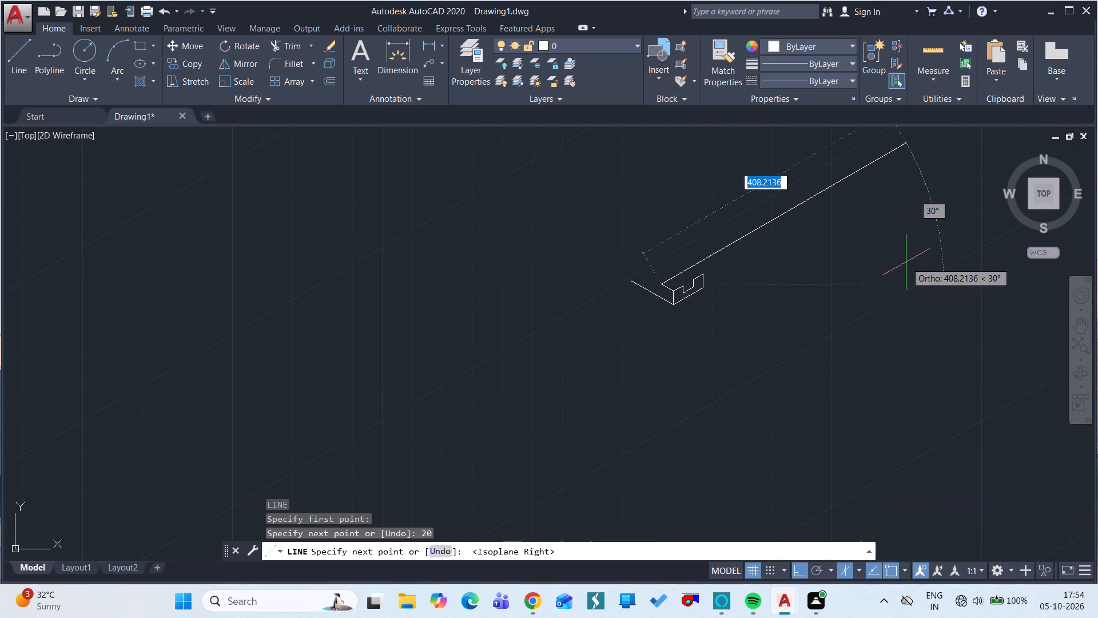
pyautogui.write('16')
pyautogui.press('space')
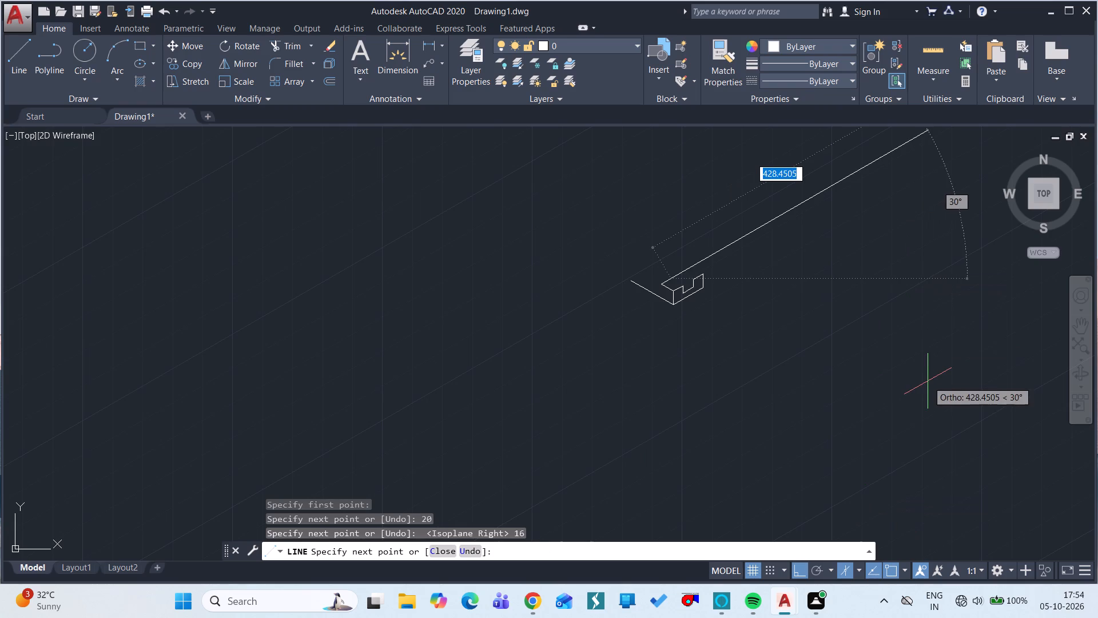
pyautogui.click(860, 568)
pyautogui.click(879, 507)
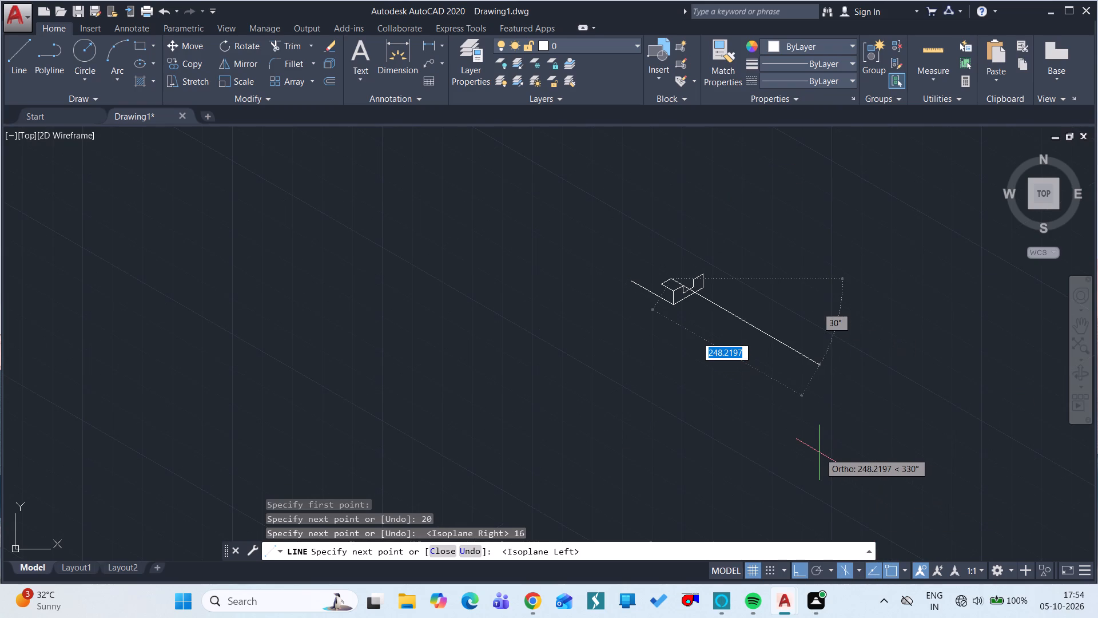
pyautogui.write('20')
pyautogui.press('space')
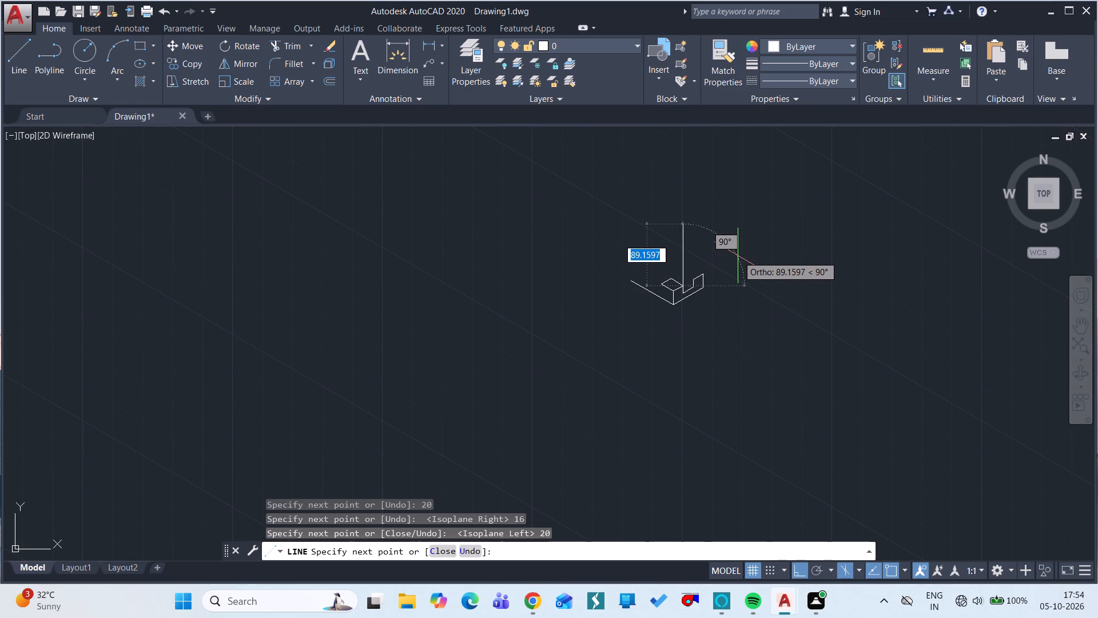
pyautogui.press('Escape')
# From the near top face's back corner, draw a line 34 up, continuing 18 along 30° on the right isoplane.
pyautogui.write('L')
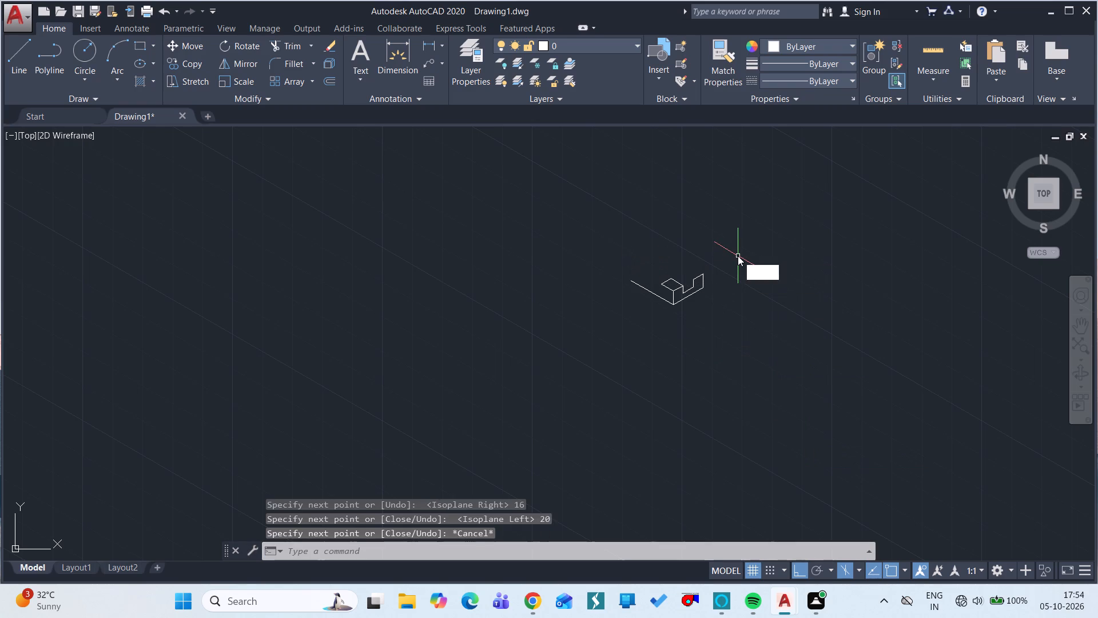
pyautogui.press('space')
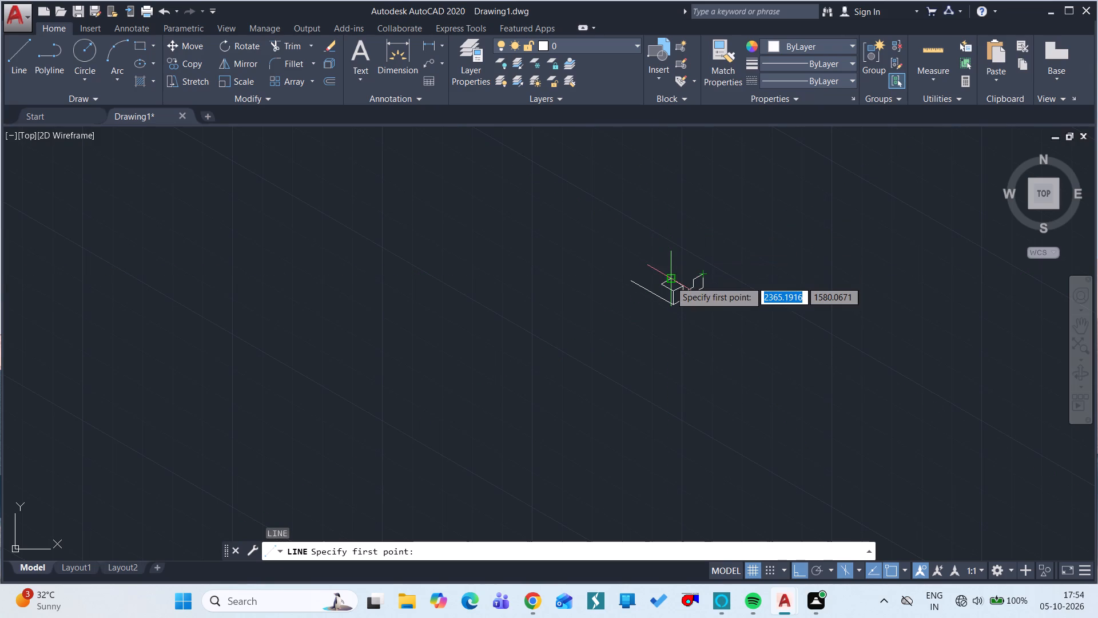
pyautogui.keyDown('ctrl'); pyautogui.scroll(4, 675, 237); pyautogui.keyUp('ctrl')
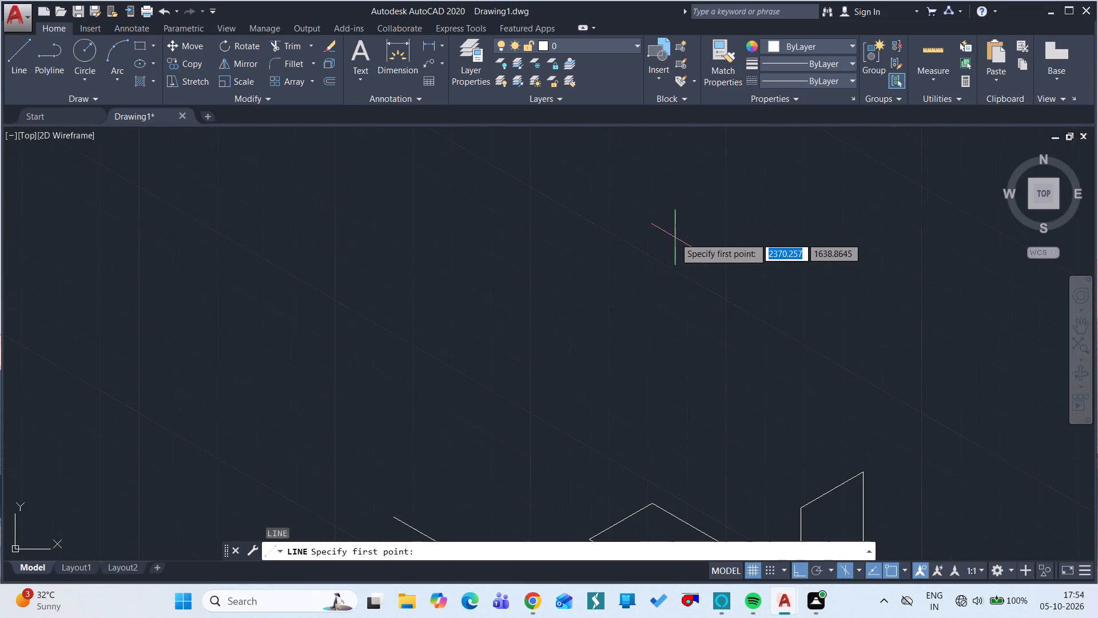
pyautogui.click(650, 505)
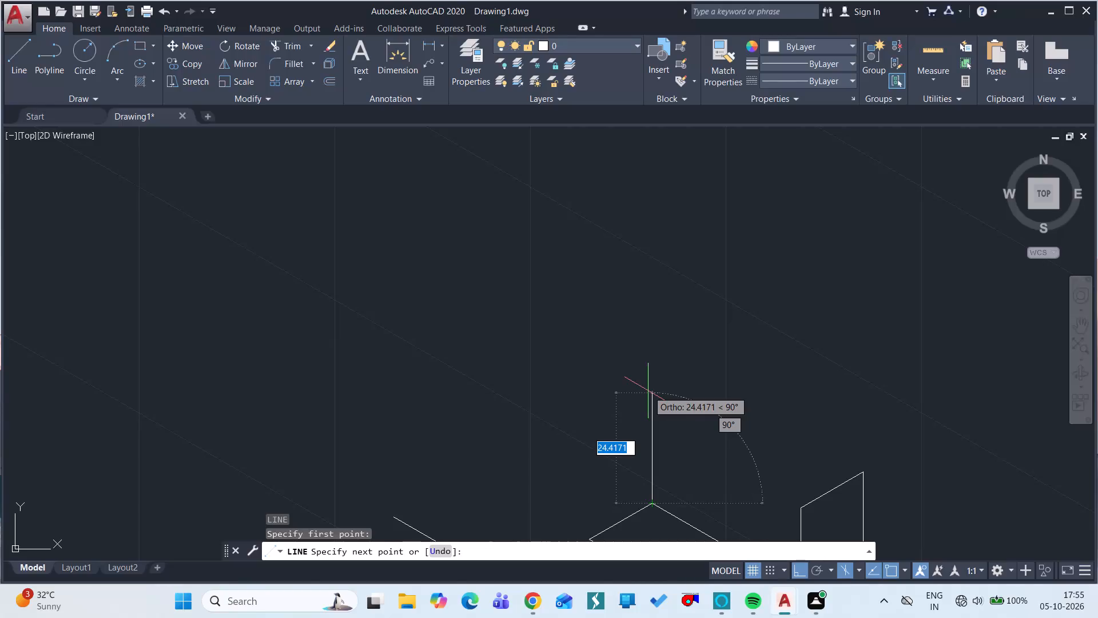
pyautogui.write('34')
pyautogui.press('space')
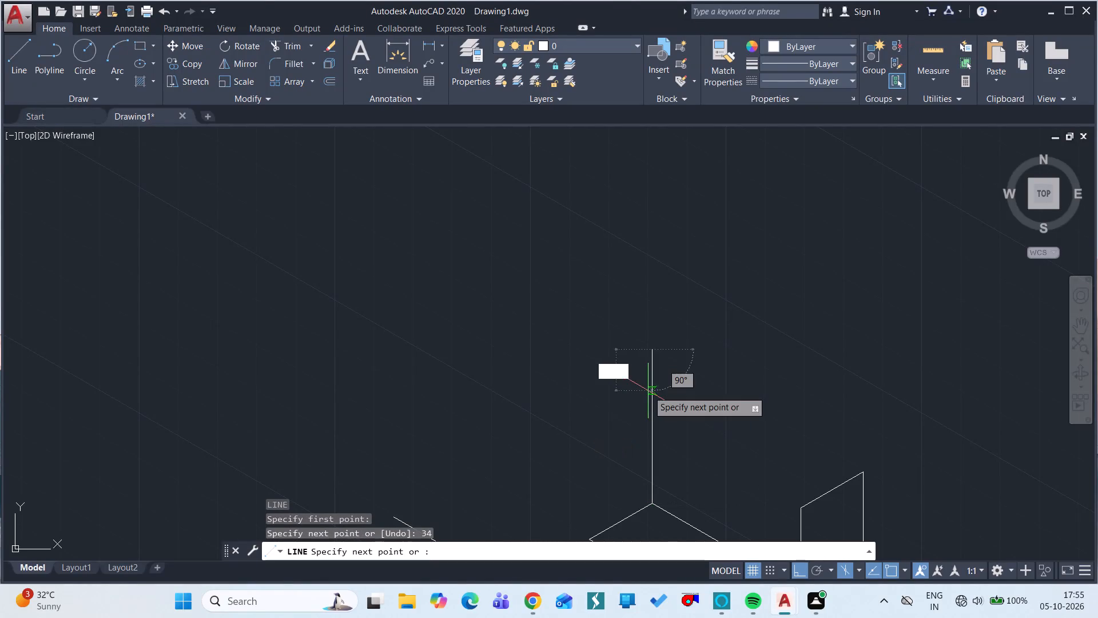
pyautogui.keyDown('ctrl'); pyautogui.scroll(-2, 648, 391); pyautogui.keyUp('ctrl')
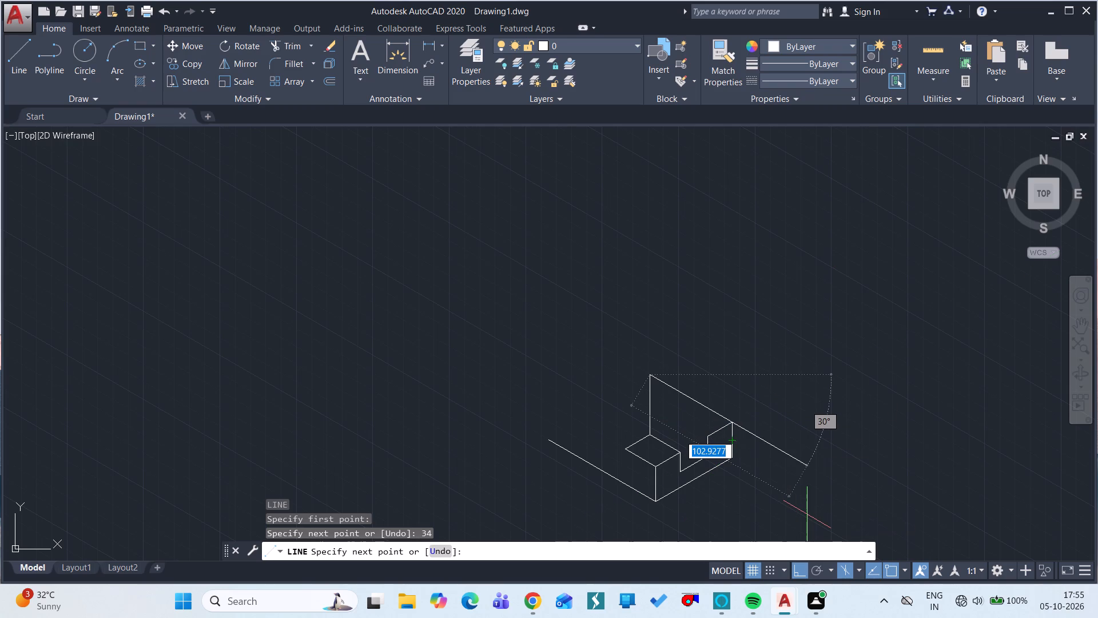
pyautogui.click(862, 569)
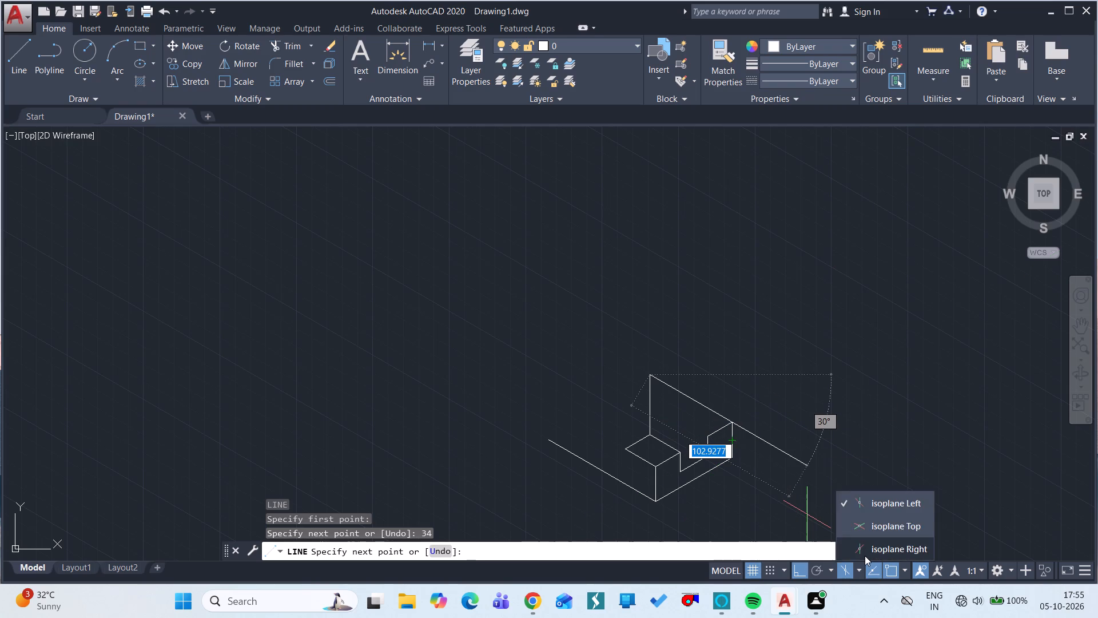
pyautogui.click(865, 556)
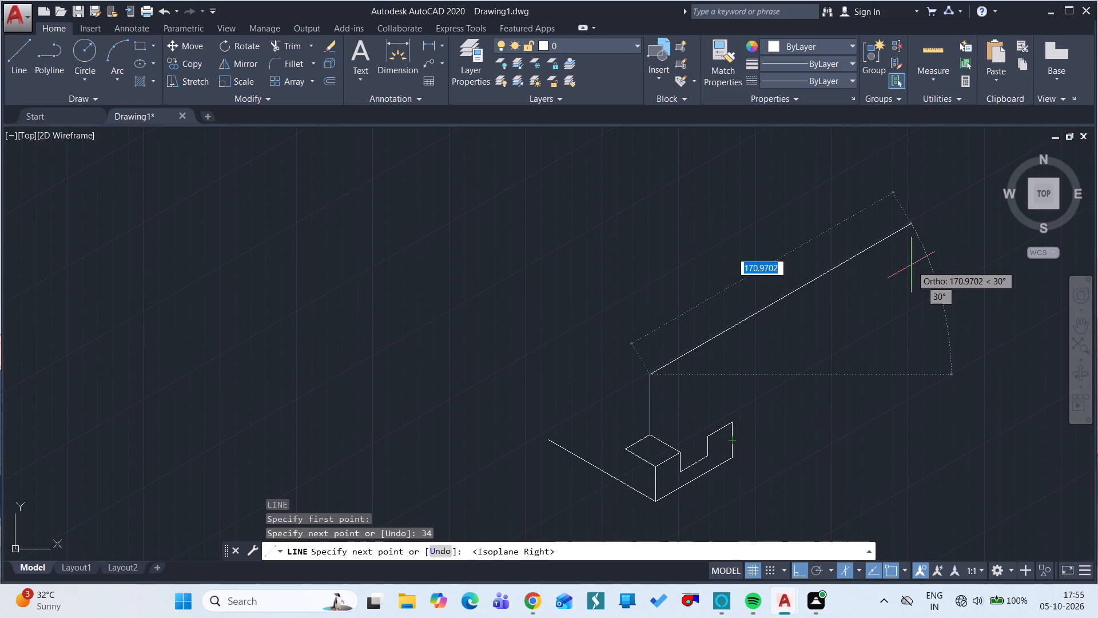
pyautogui.write('18')
pyautogui.press('space')
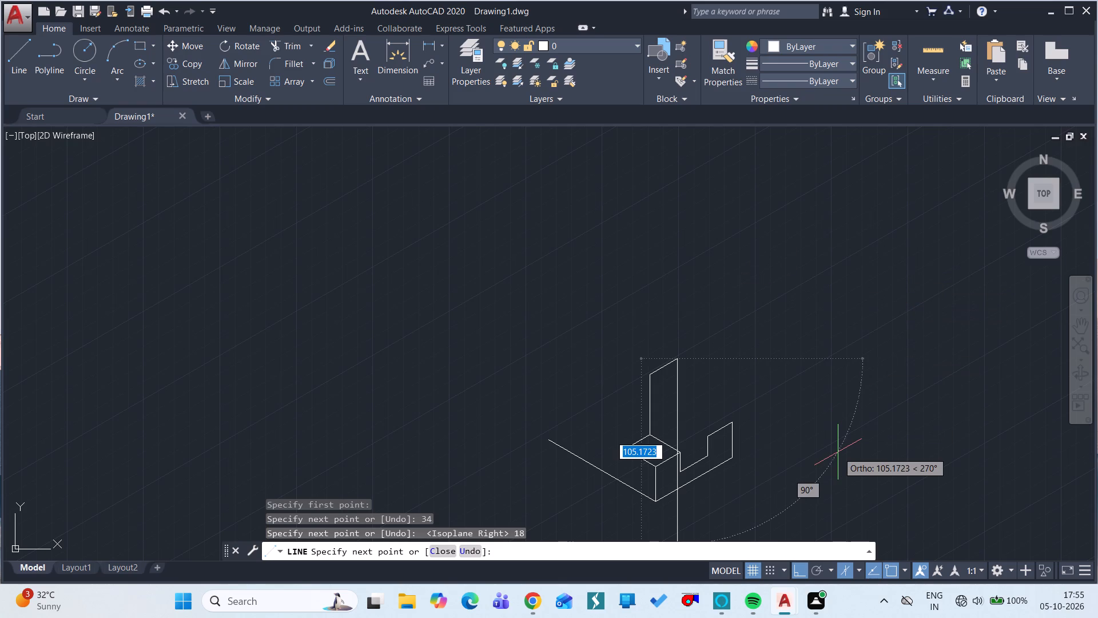
# Continue the upright's outline on the left isoplane with lines 34 down and 20 along 330° to the notch's far upper corner.
pyautogui.click(857, 571)
pyautogui.click(878, 506)
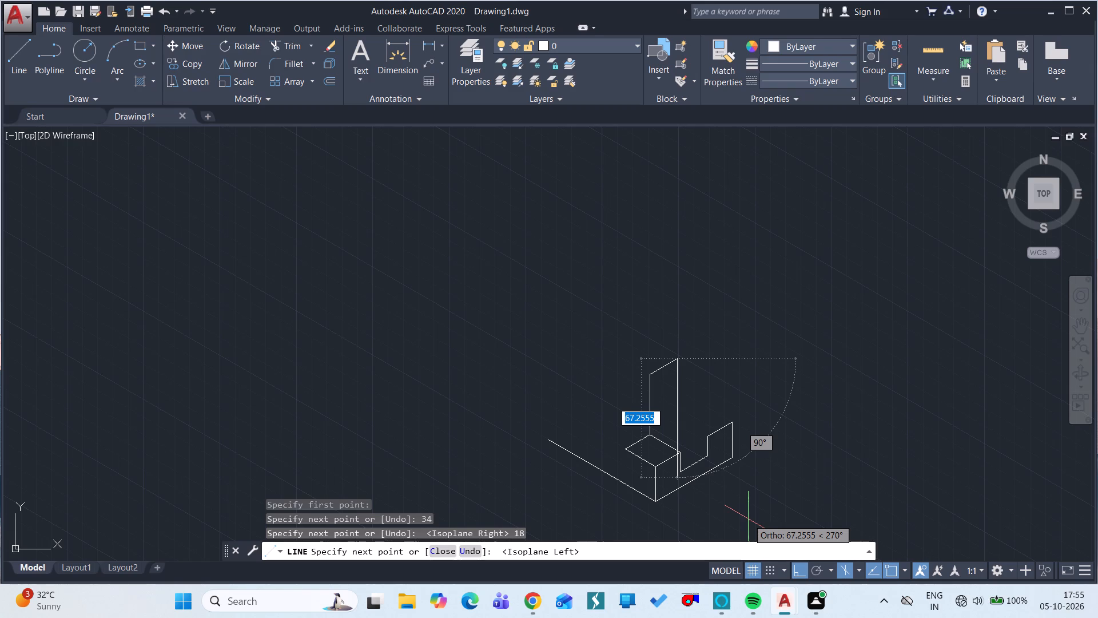
pyautogui.write('34')
pyautogui.press('space')
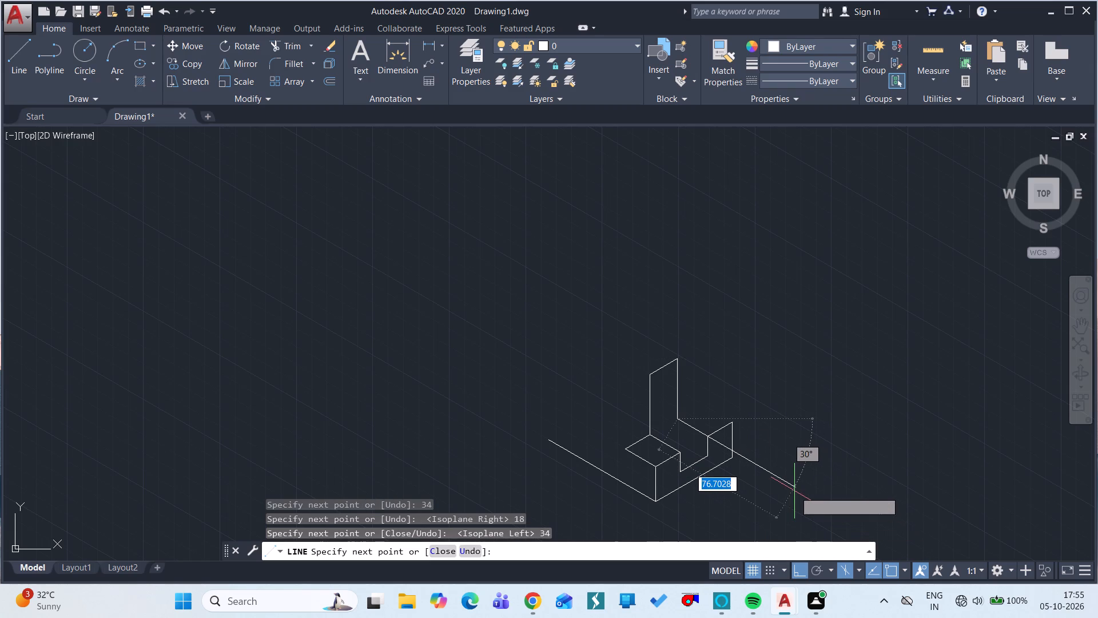
pyautogui.write('20')
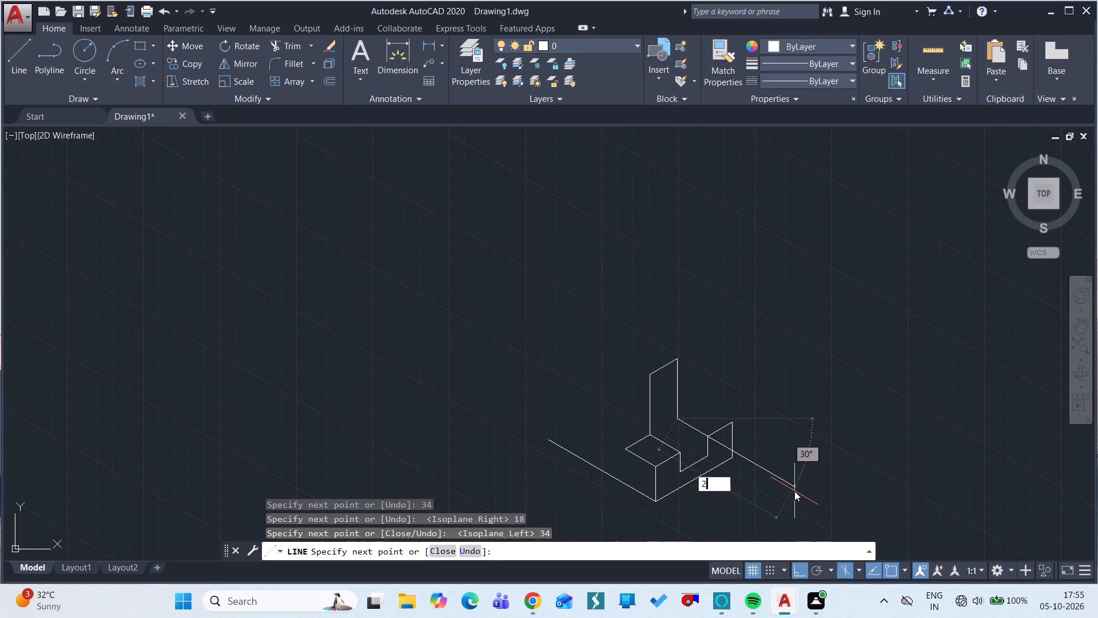
pyautogui.press('space')
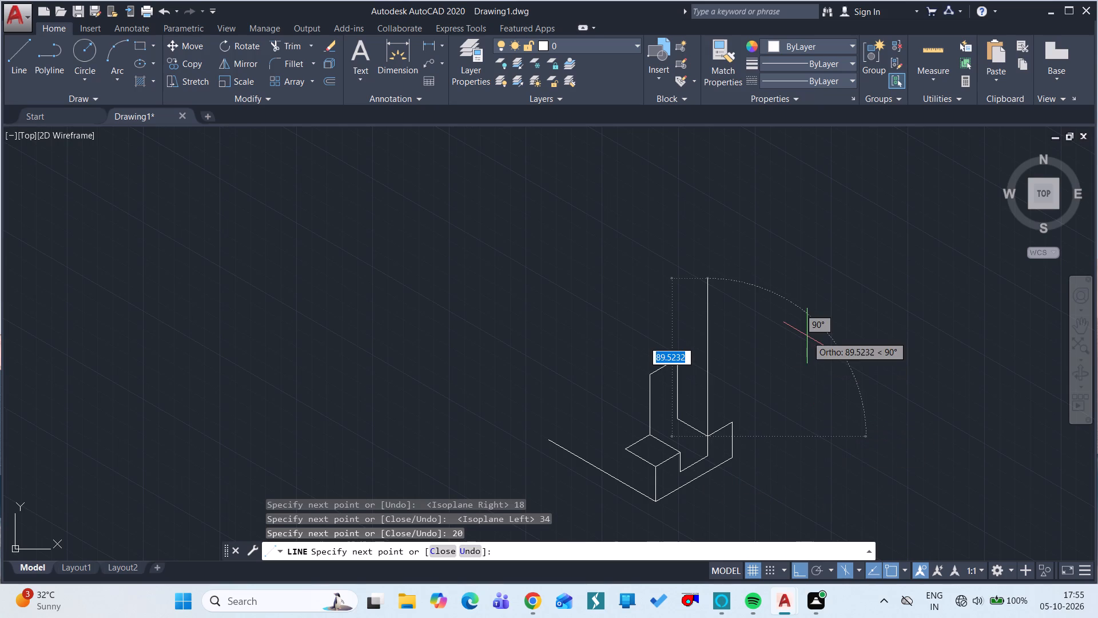
pyautogui.press('Escape')
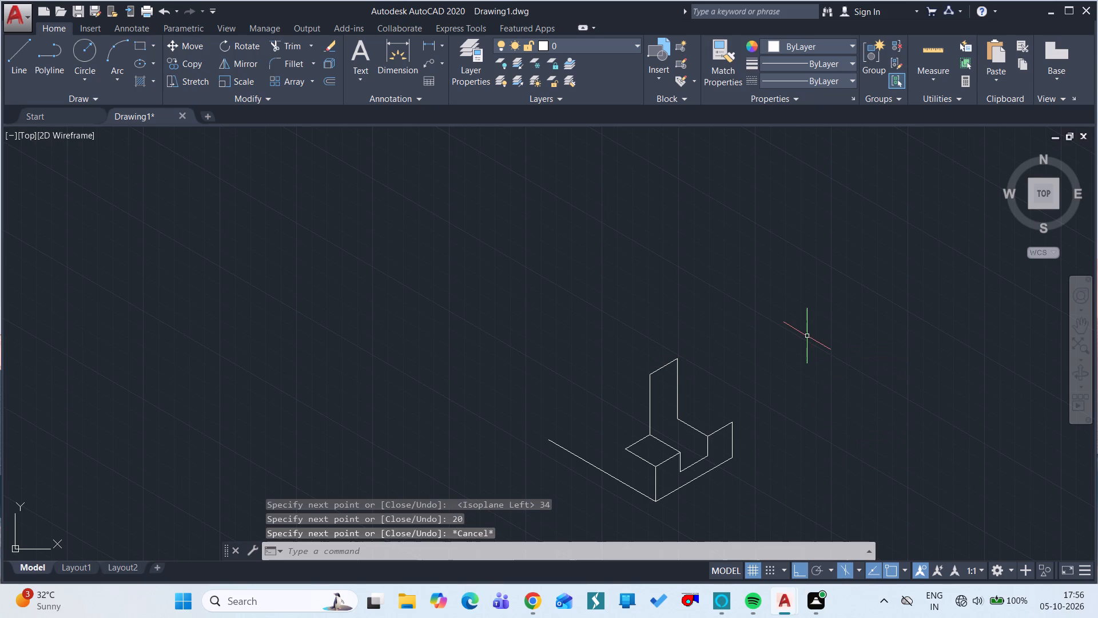
# Outline the far step's top face from the upright's lower far corner: 16 at 30° on the right isoplane, 20 at 330° on the left.
pyautogui.write('L')
pyautogui.press('space')
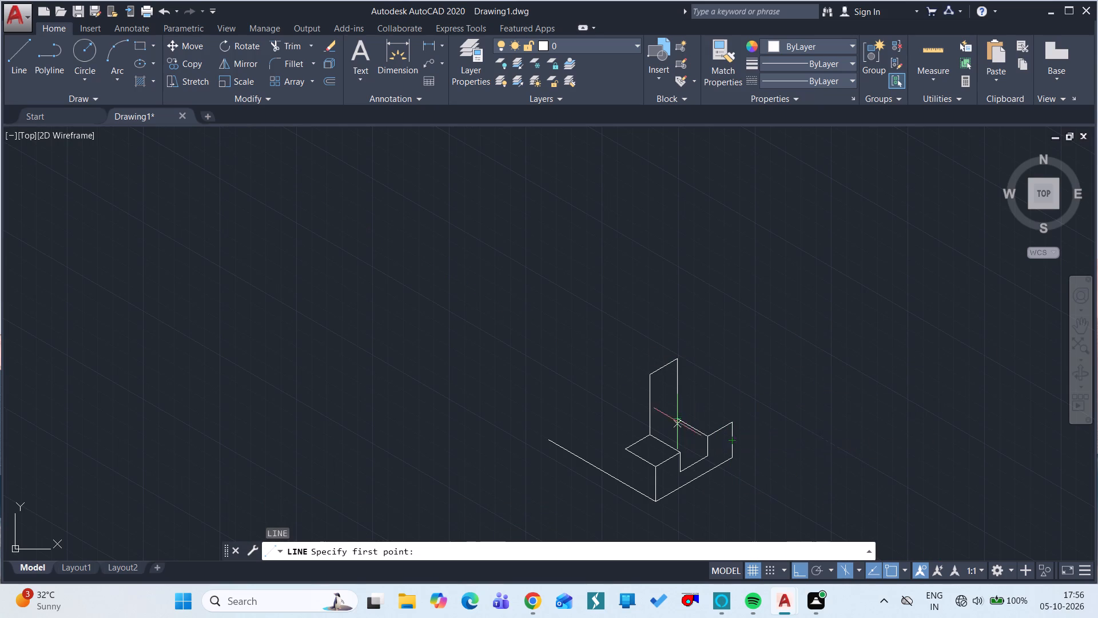
pyautogui.click(858, 567)
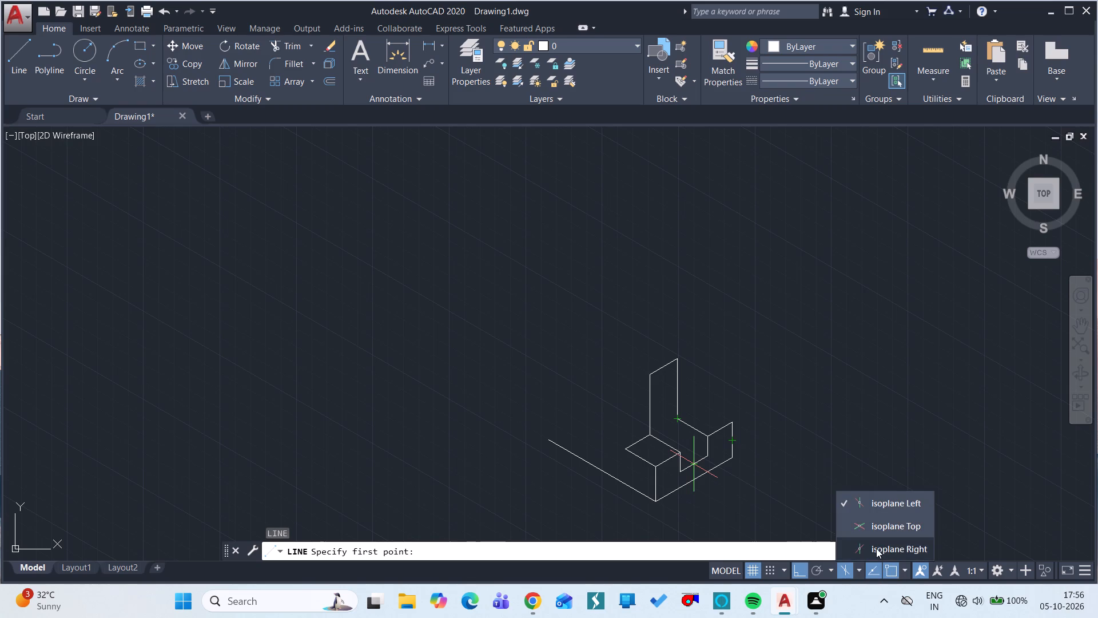
pyautogui.click(876, 548)
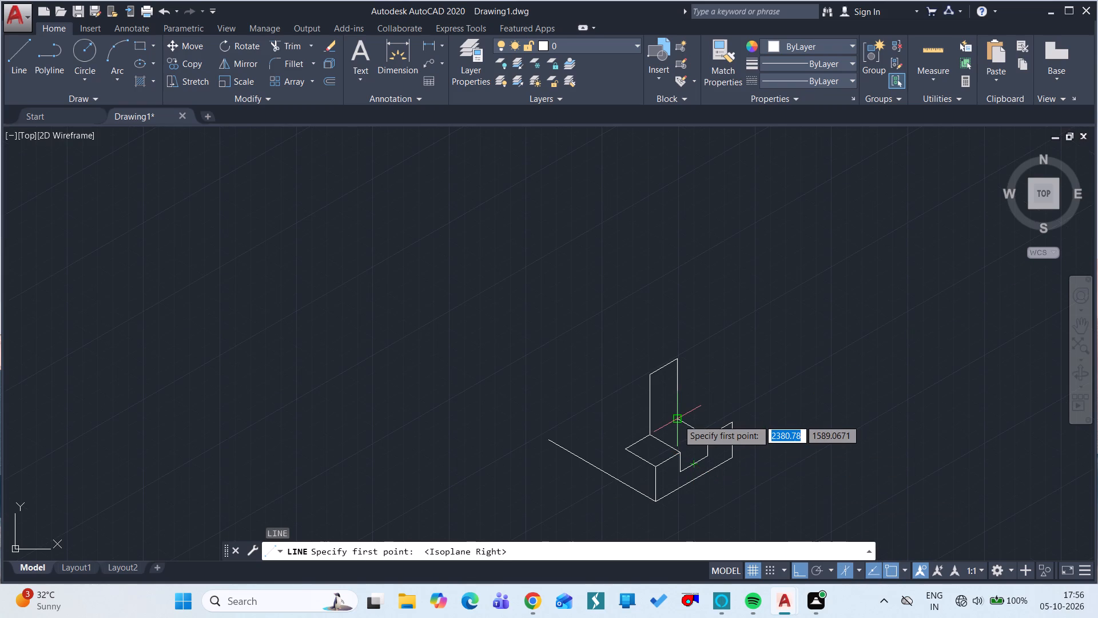
pyautogui.click(678, 419)
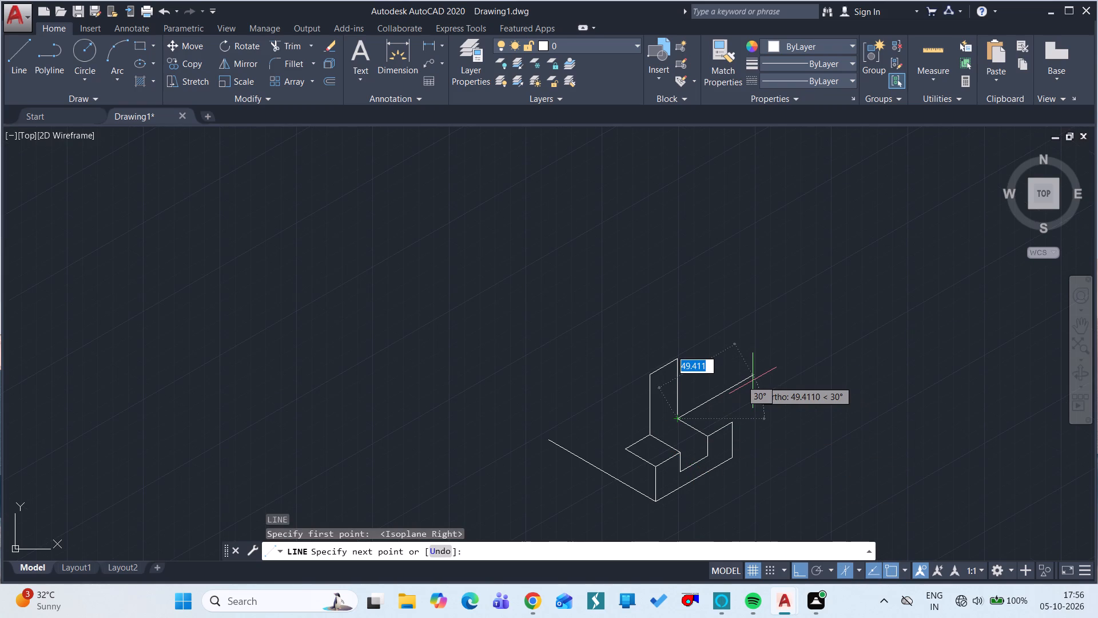
pyautogui.write('16')
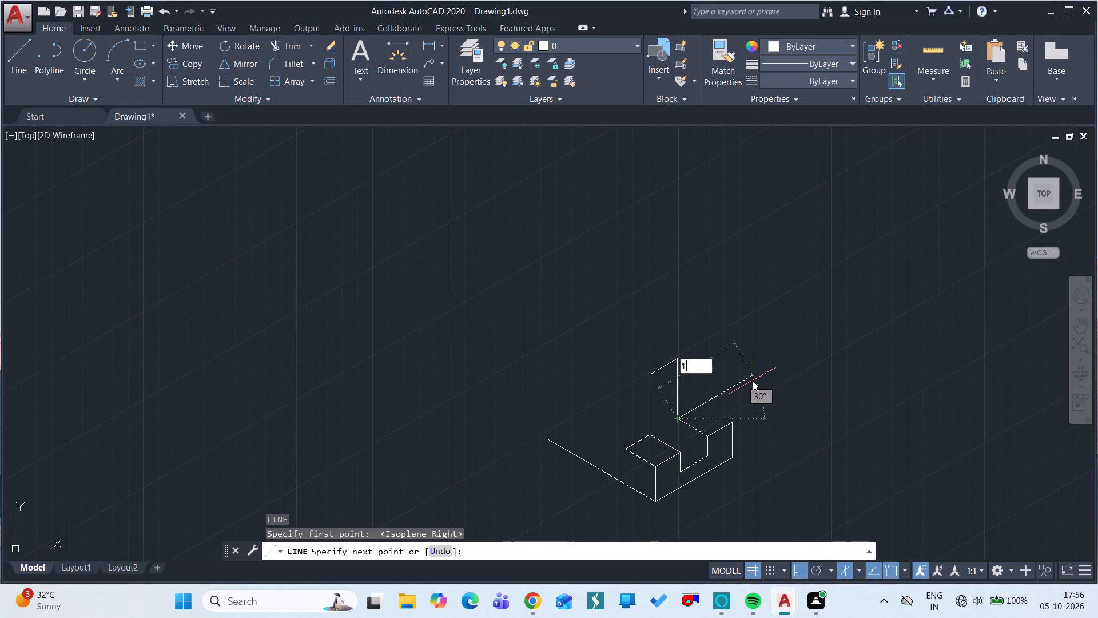
pyautogui.press('space')
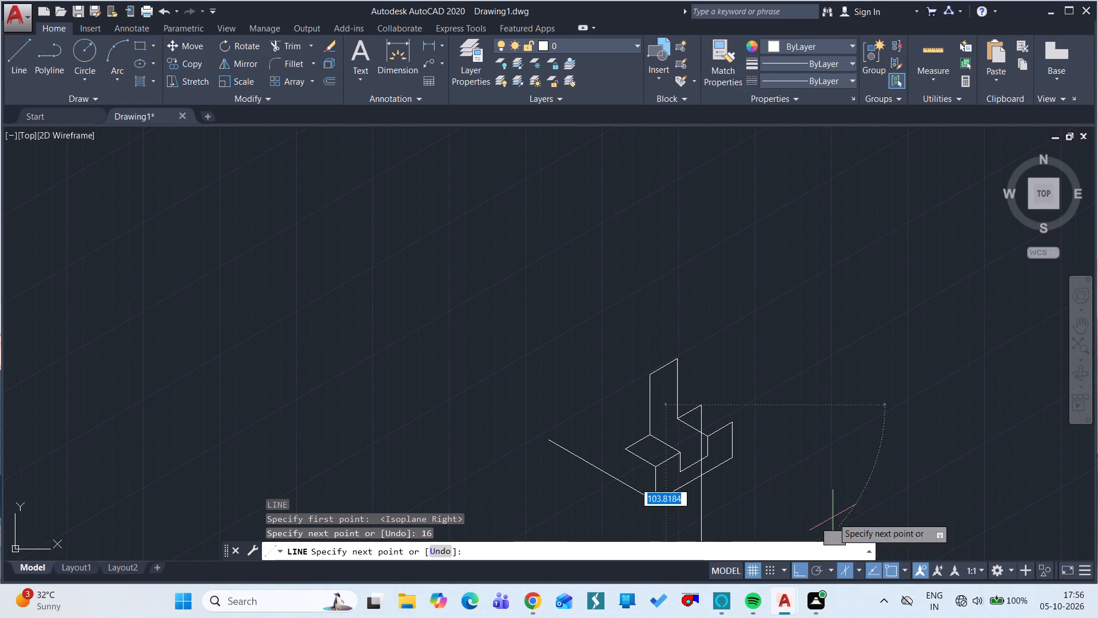
pyautogui.click(857, 568)
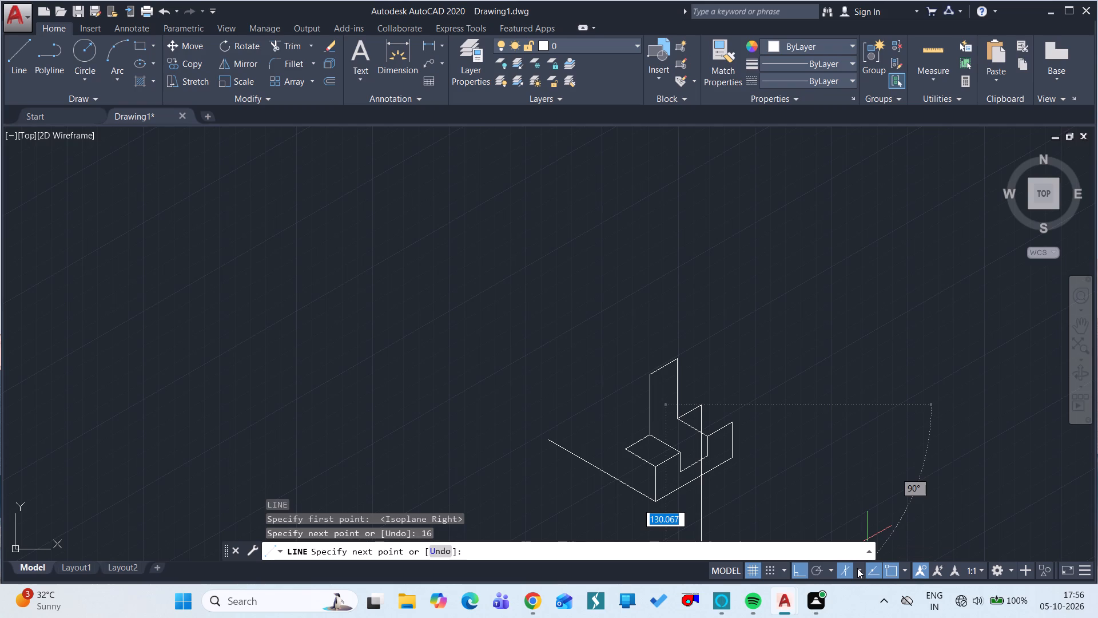
pyautogui.click(876, 509)
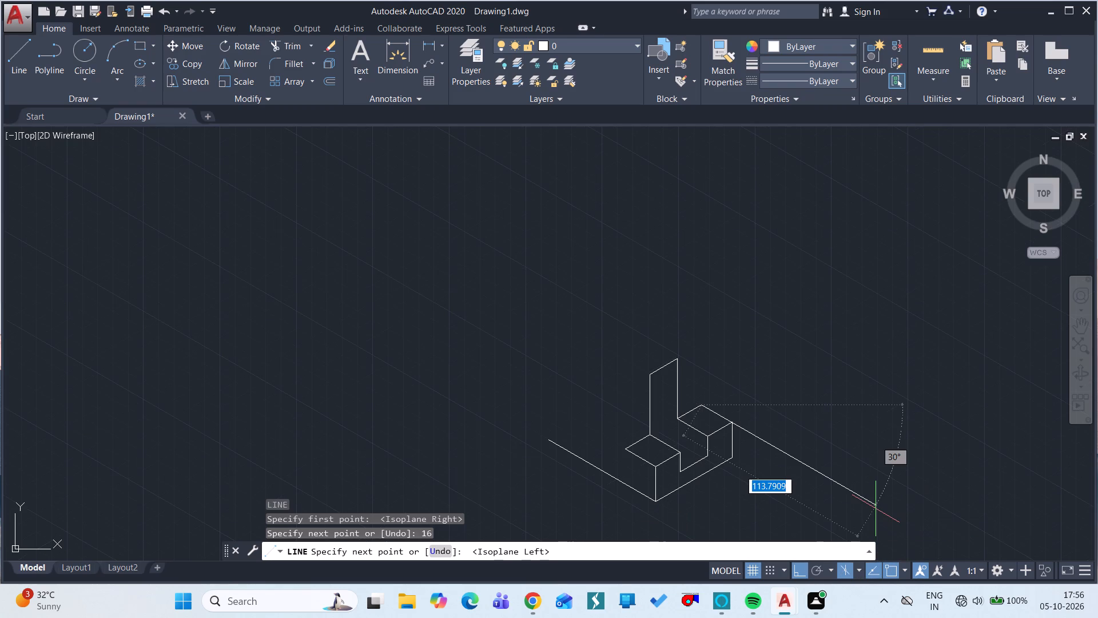
pyautogui.write('20')
pyautogui.press('space')
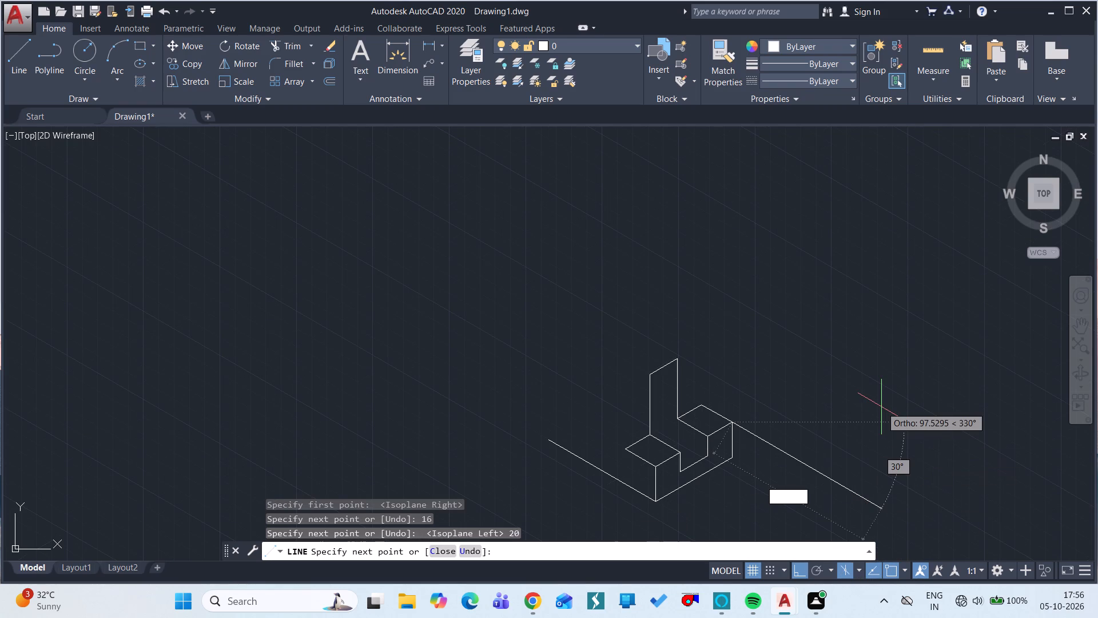
# Draw a line from the notch floor's far corner along 150° on the left isoplane, extending past the upright.
pyautogui.press('Escape')
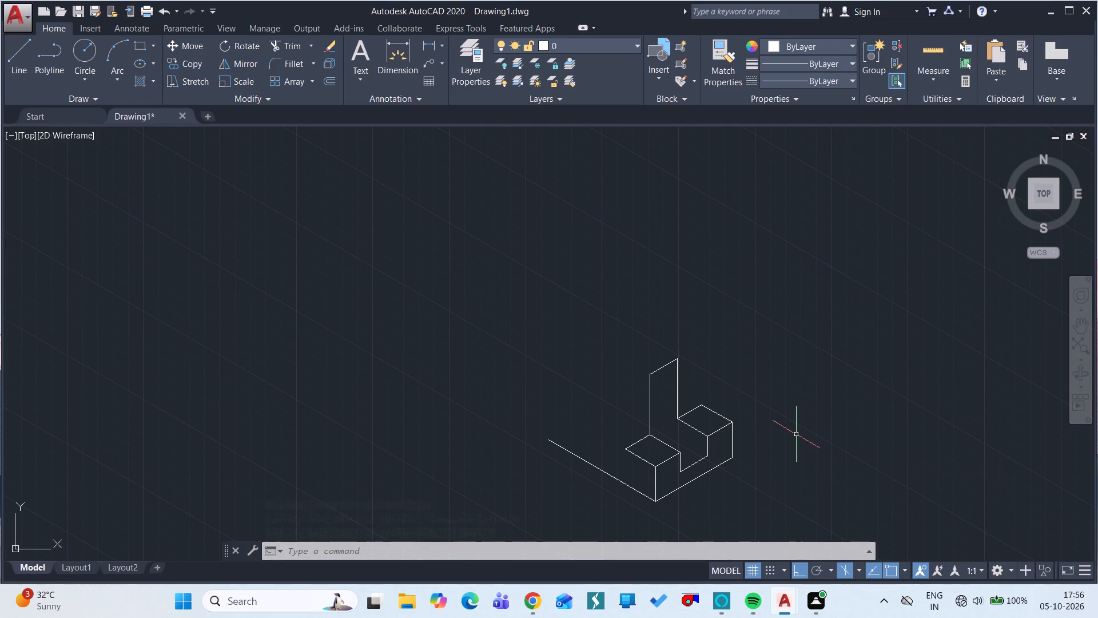
pyautogui.write('L')
pyautogui.press('space')
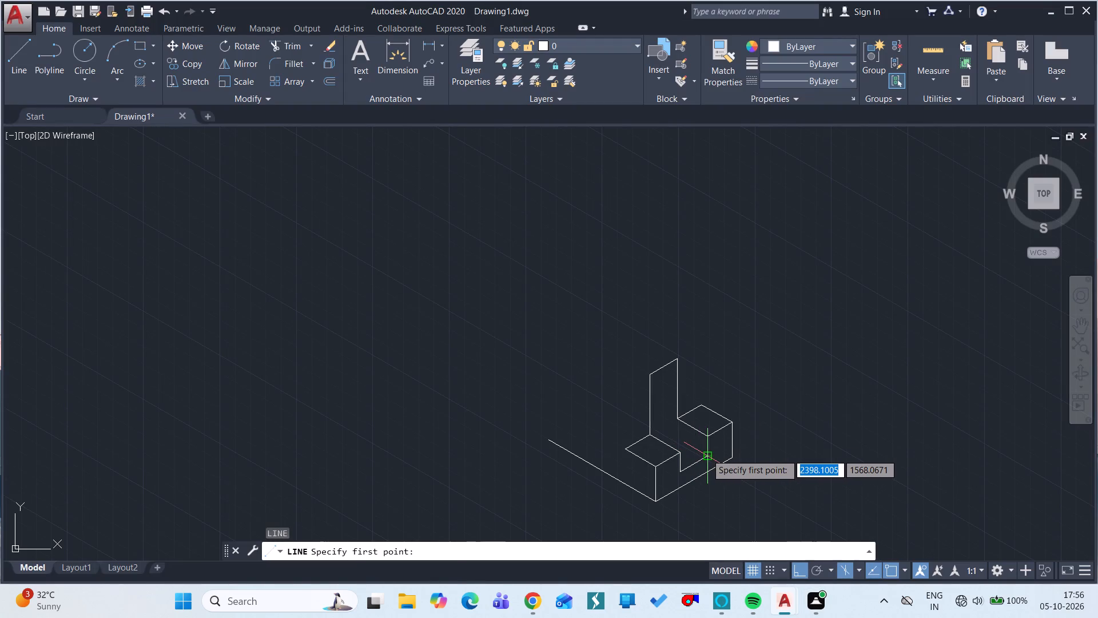
pyautogui.click(706, 454)
pyautogui.click(616, 405)
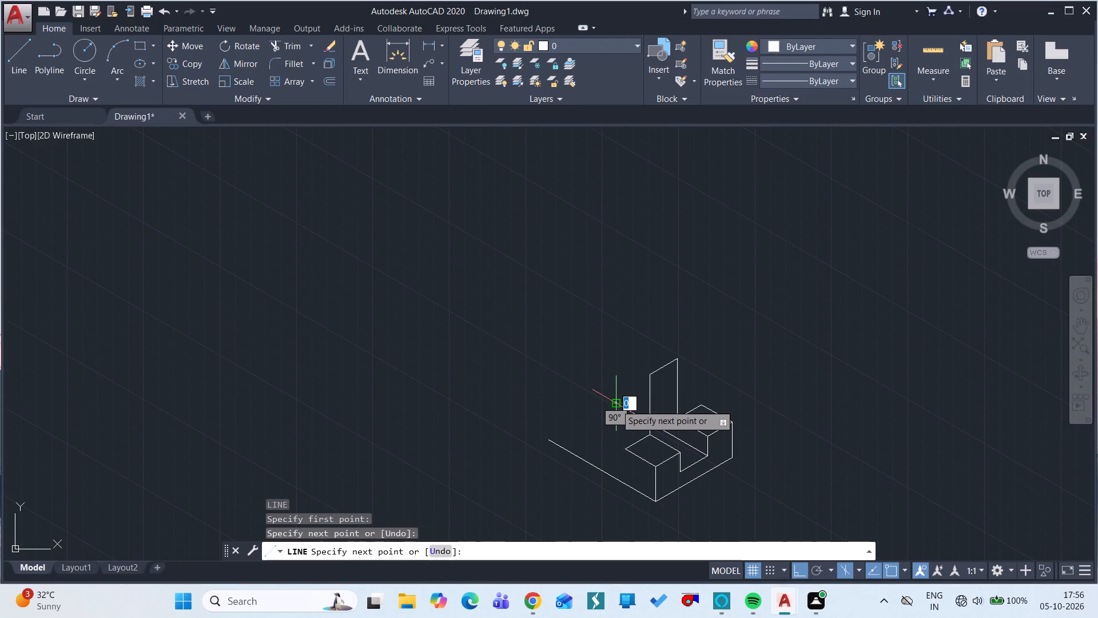
pyautogui.press('Escape')
# Trim the end of the notch floor's line that extends beyond the upright's near vertical edge.
pyautogui.write('TR')
pyautogui.press('space')
pyautogui.press('space')
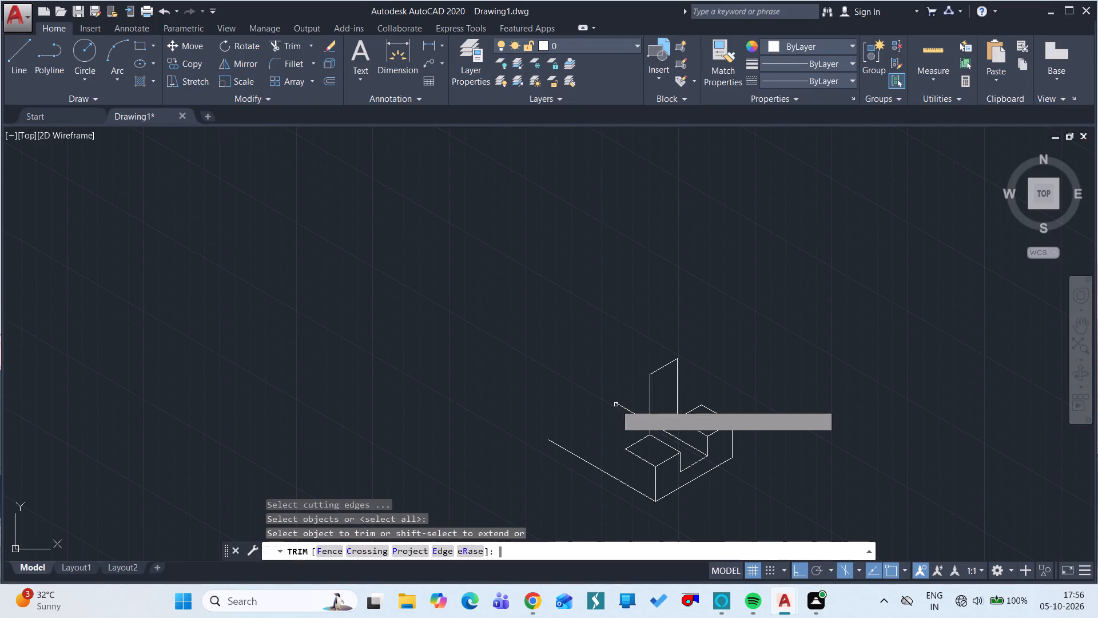
pyautogui.click(626, 406)
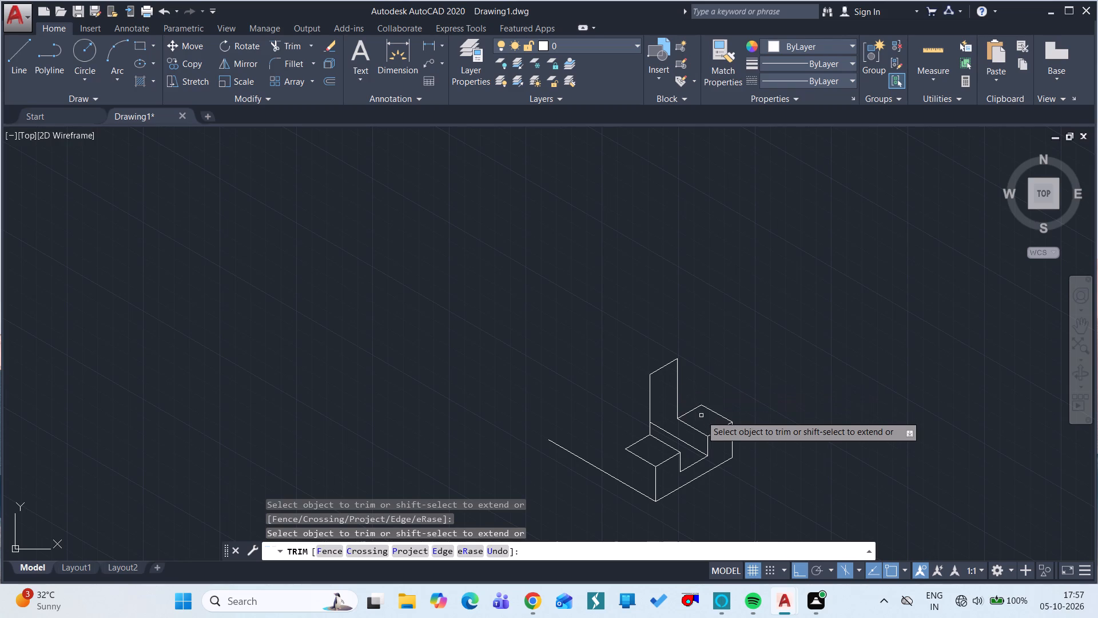
pyautogui.press('Escape')
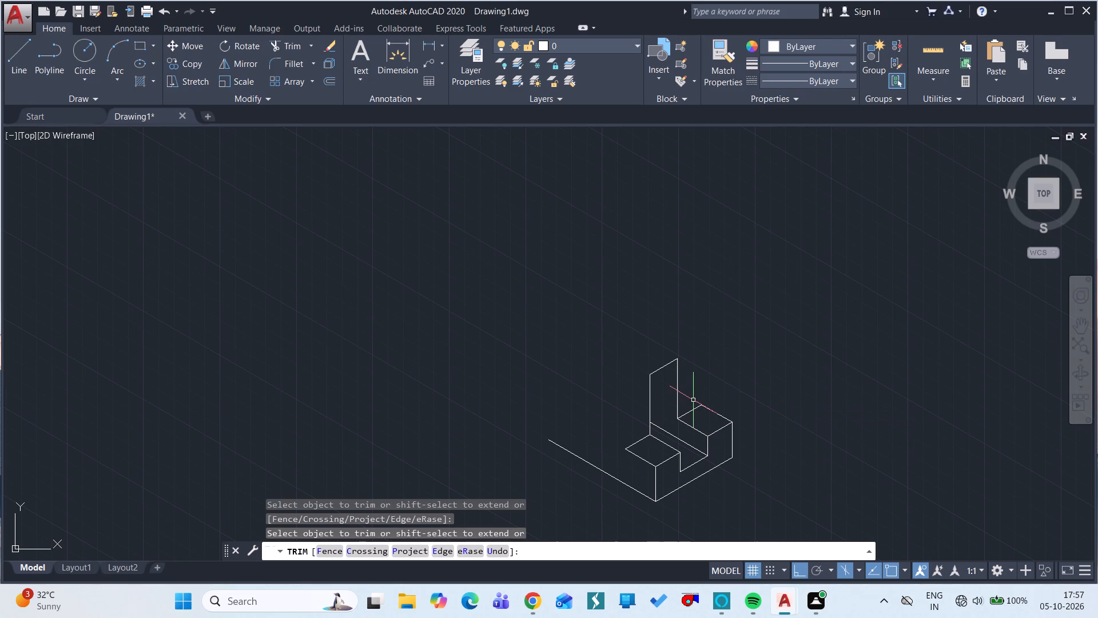
# From the far step's back corner, draw a line 55 up, continuing 50 along 210° on the right isoplane.
pyautogui.write('L')
pyautogui.press('space')
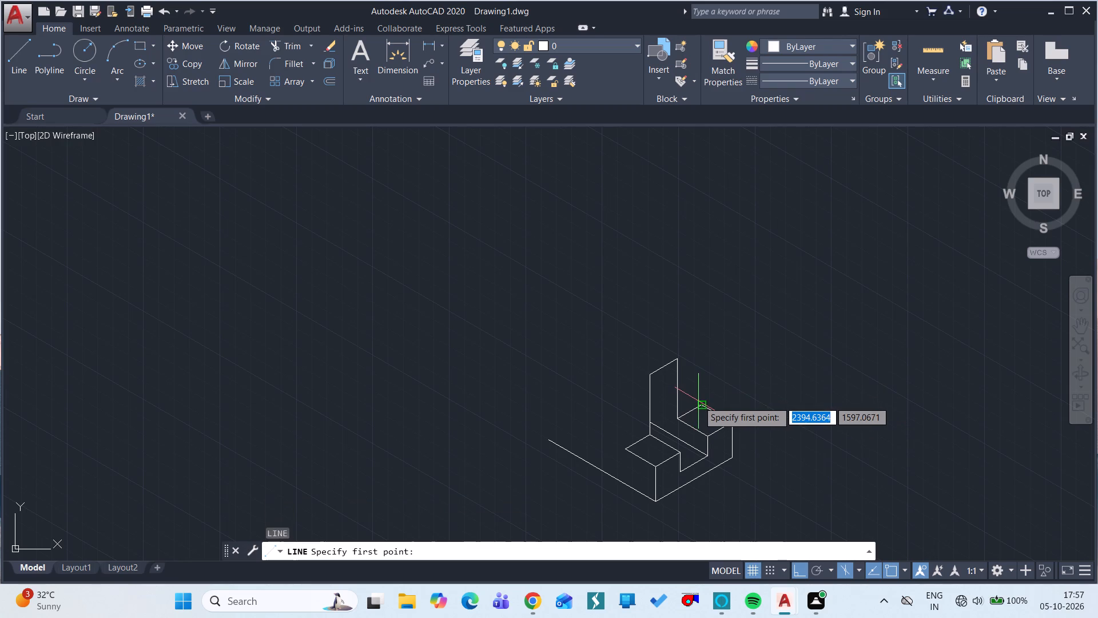
pyautogui.click(698, 401)
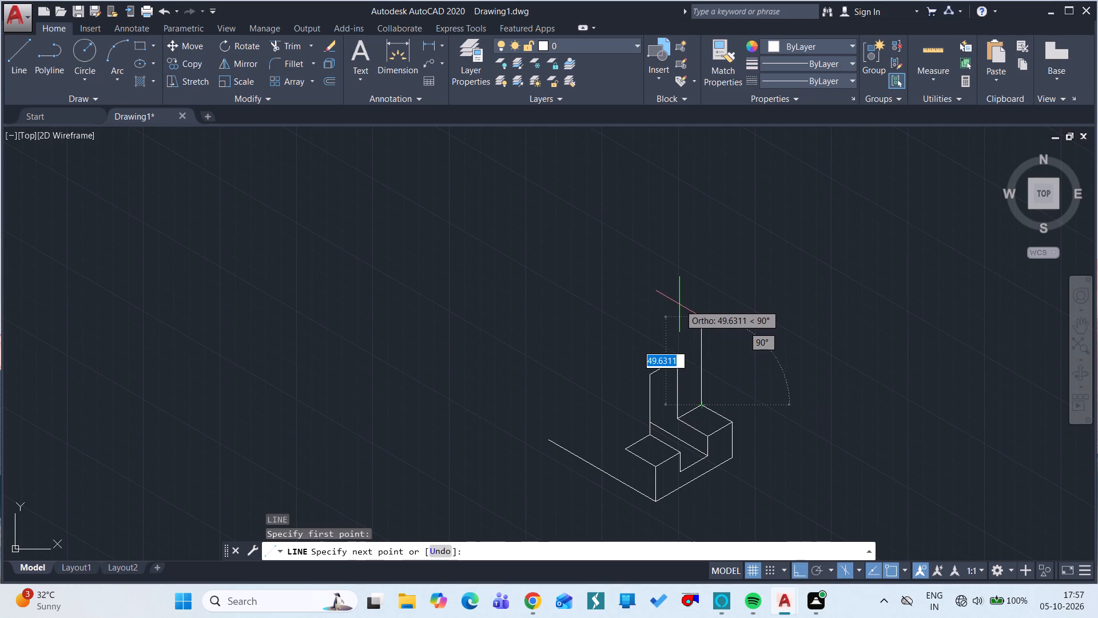
pyautogui.write('55')
pyautogui.press('space')
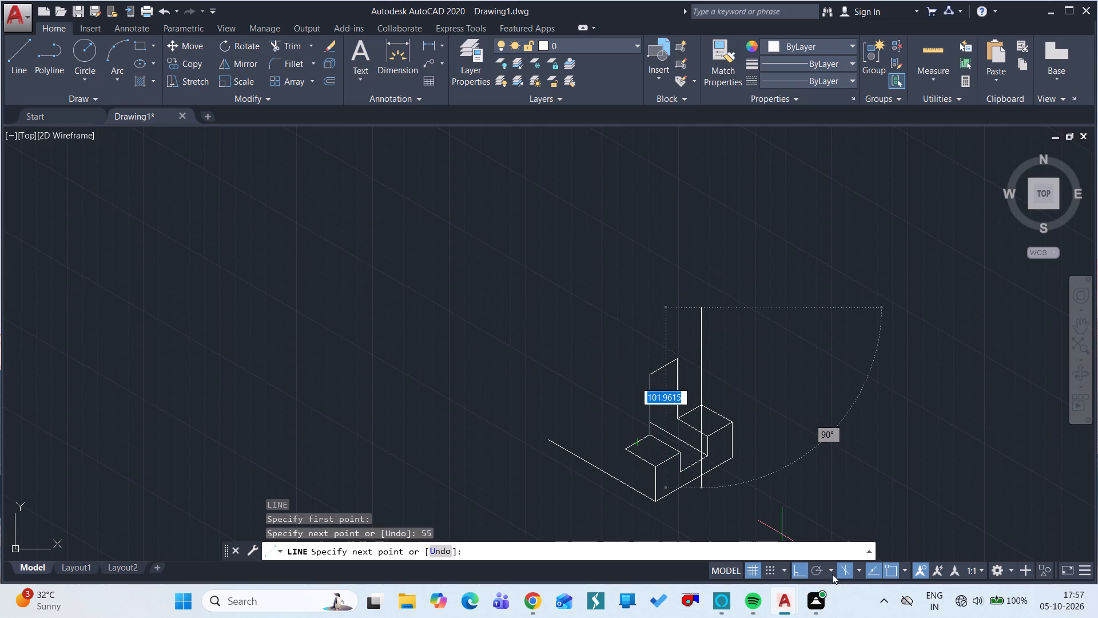
pyautogui.click(857, 566)
pyautogui.click(868, 551)
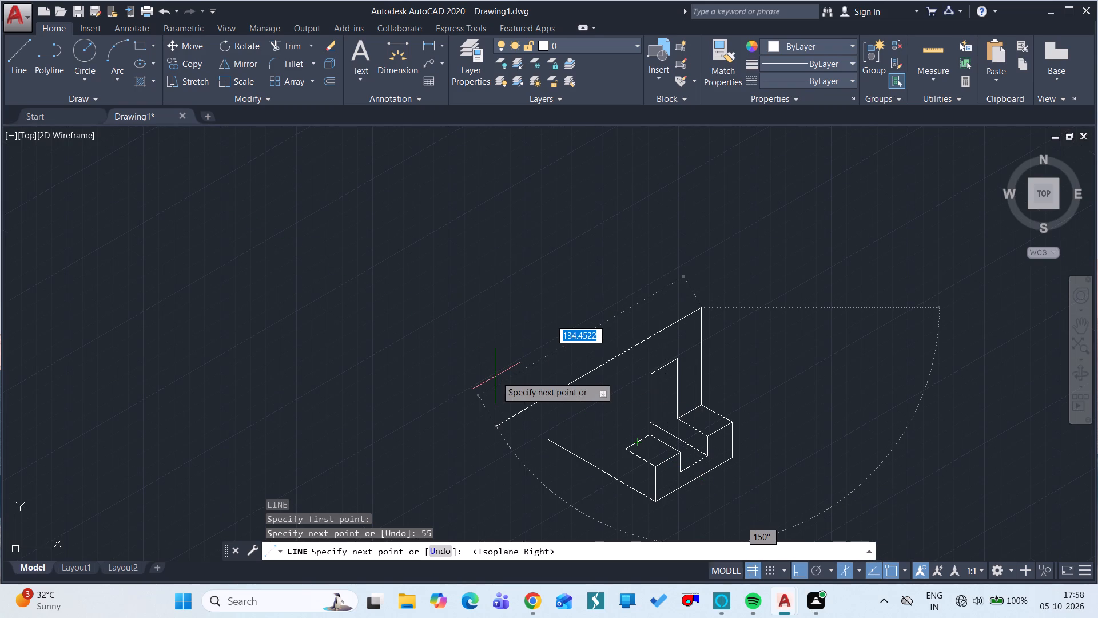
pyautogui.write('50')
pyautogui.press('space')
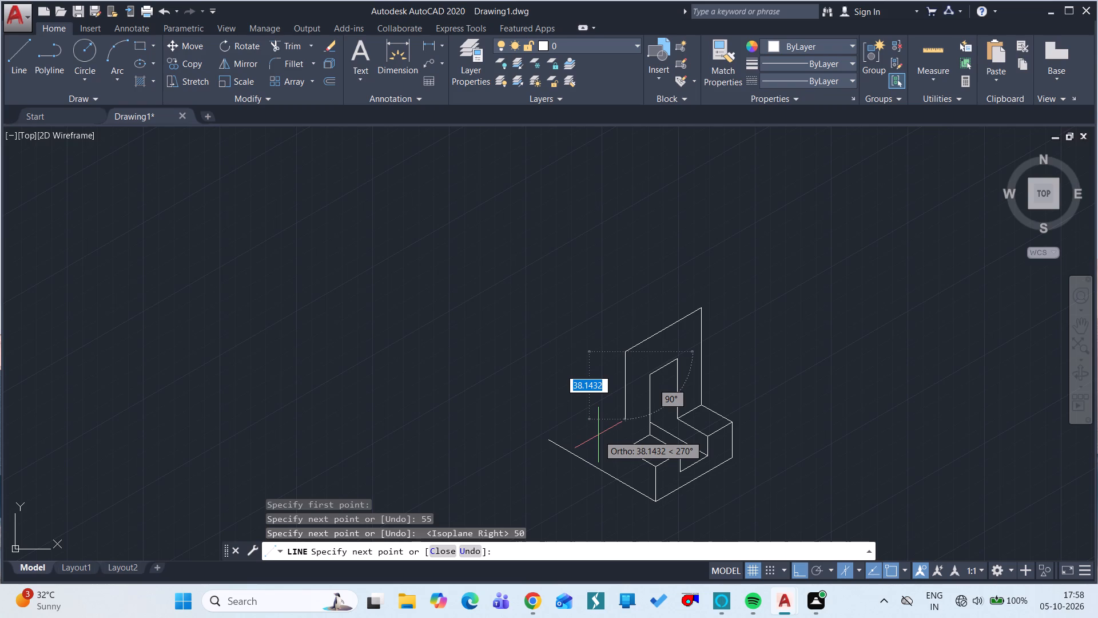
pyautogui.press('Escape')
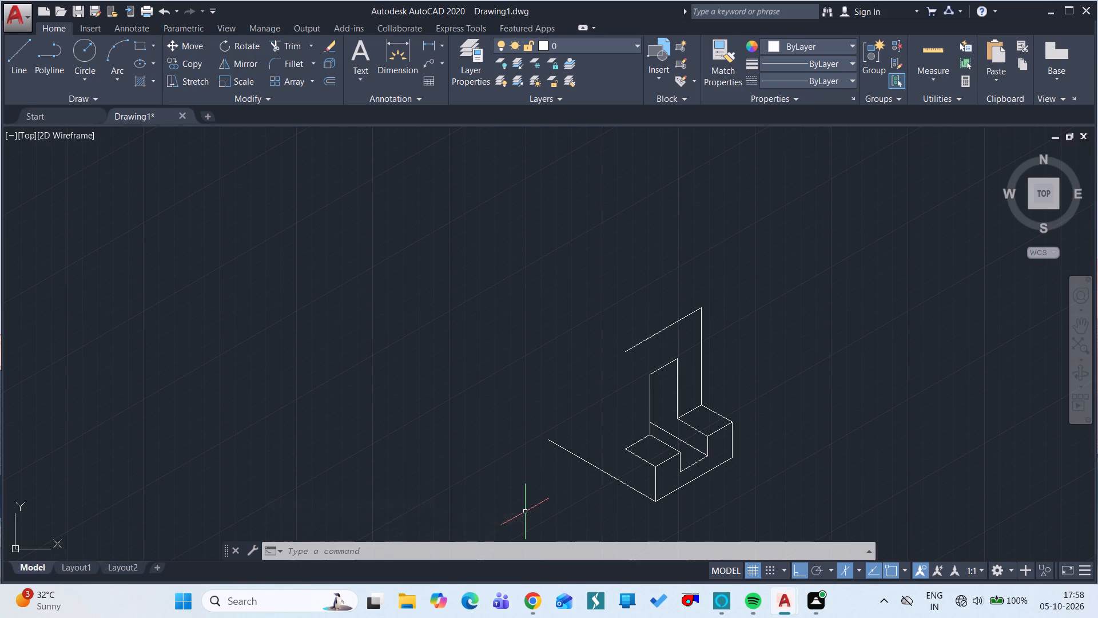
pyautogui.press('e')
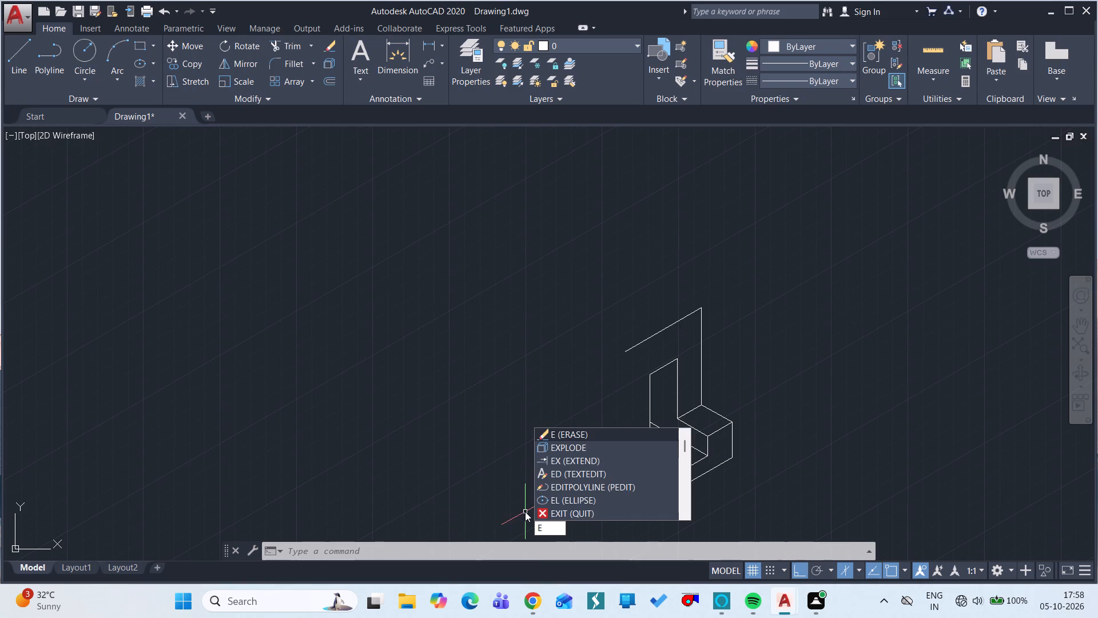
pyautogui.press('Escape')
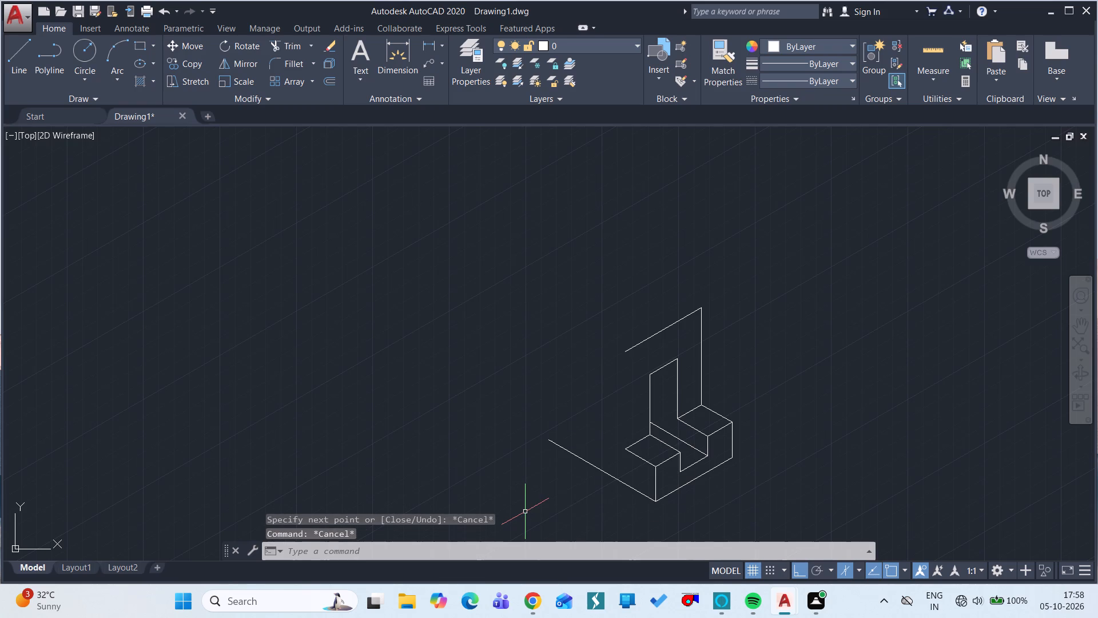
# Draw a vertical line 55 up from the midpoint of the base's long lower edge.
pyautogui.write('L')
pyautogui.press('space')
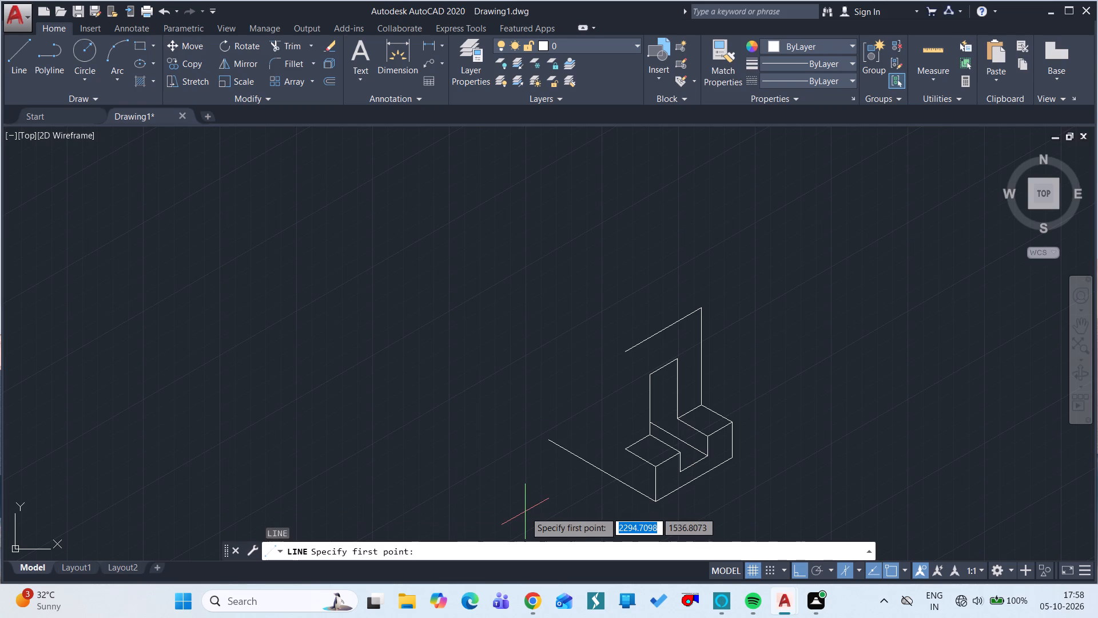
pyautogui.click(601, 473)
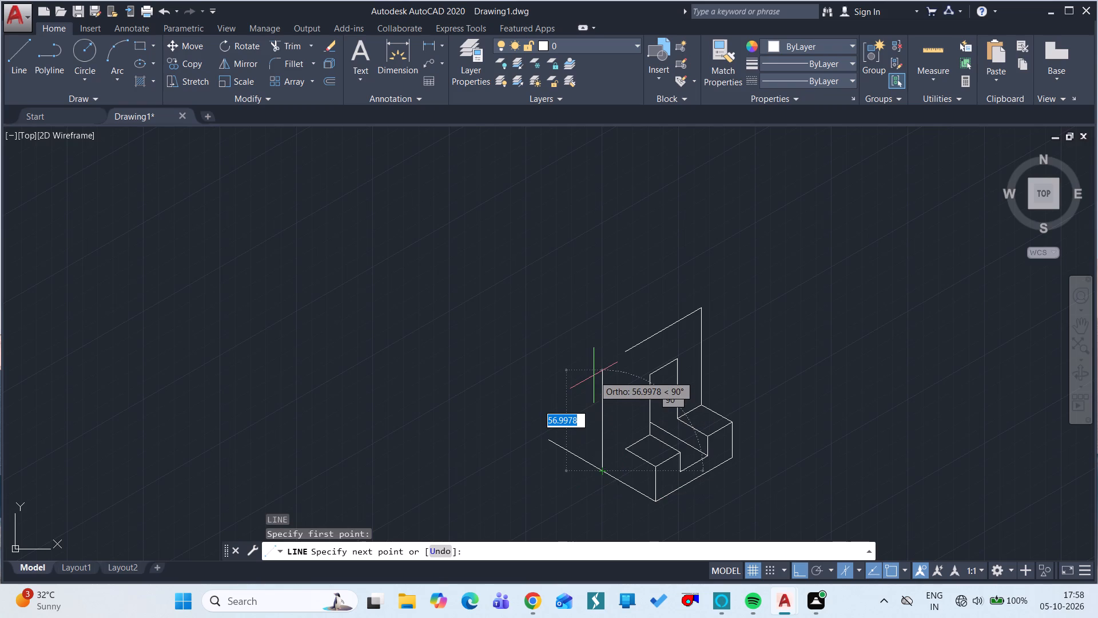
pyautogui.write('55')
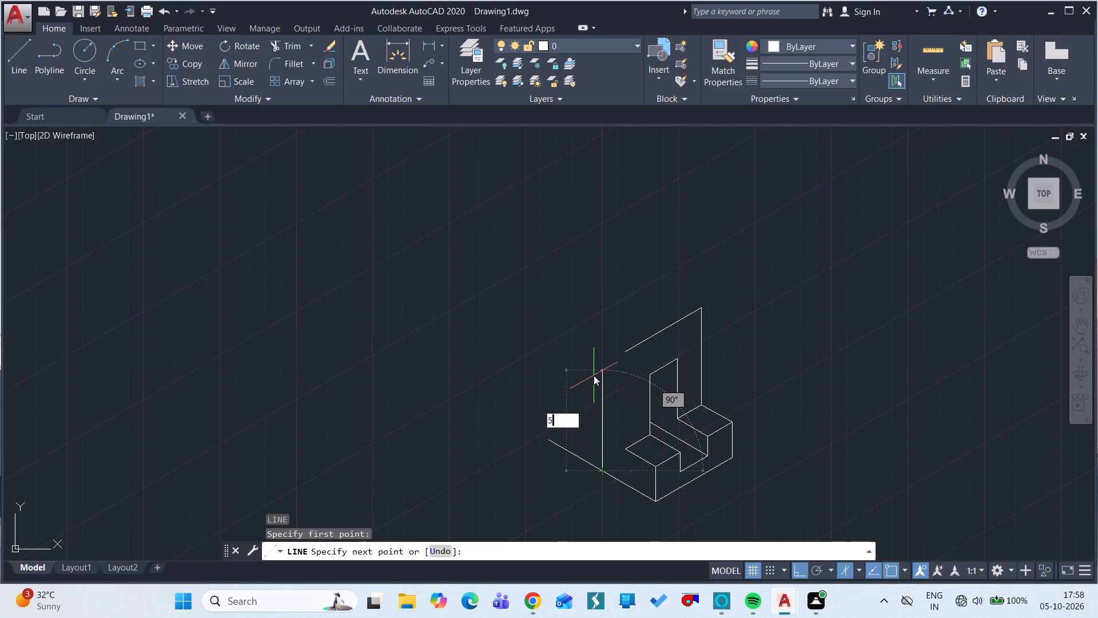
pyautogui.press('space')
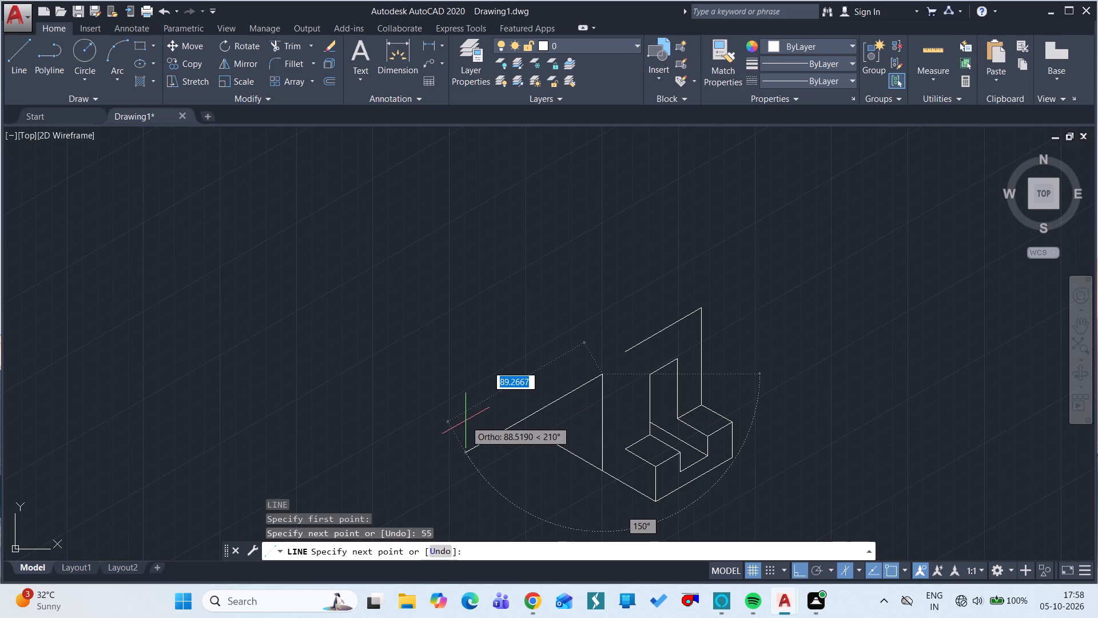
pyautogui.press('Escape')
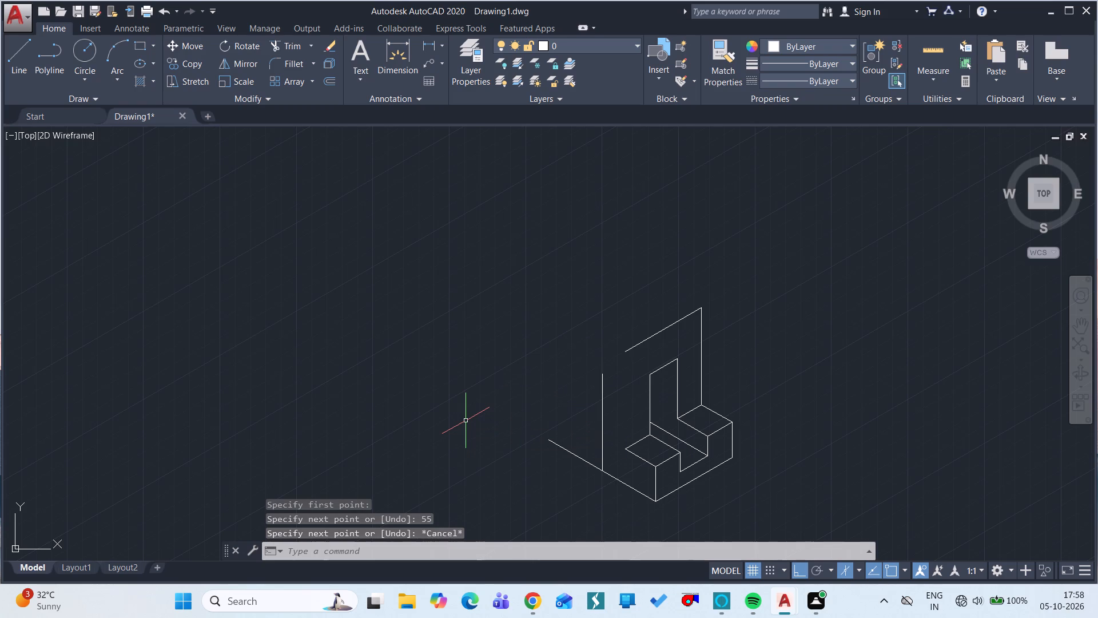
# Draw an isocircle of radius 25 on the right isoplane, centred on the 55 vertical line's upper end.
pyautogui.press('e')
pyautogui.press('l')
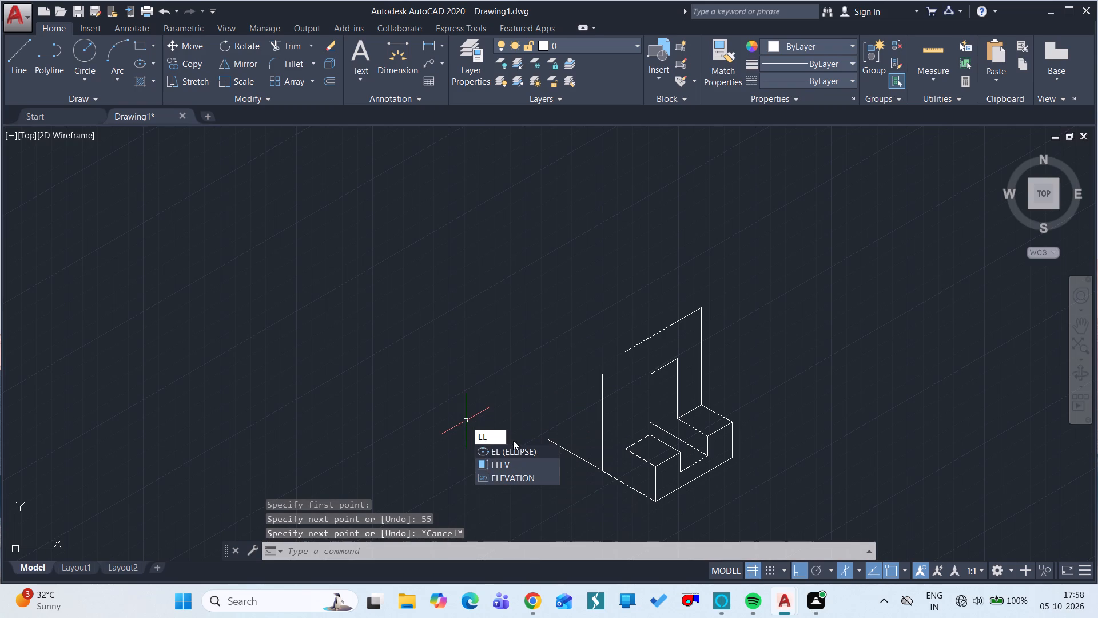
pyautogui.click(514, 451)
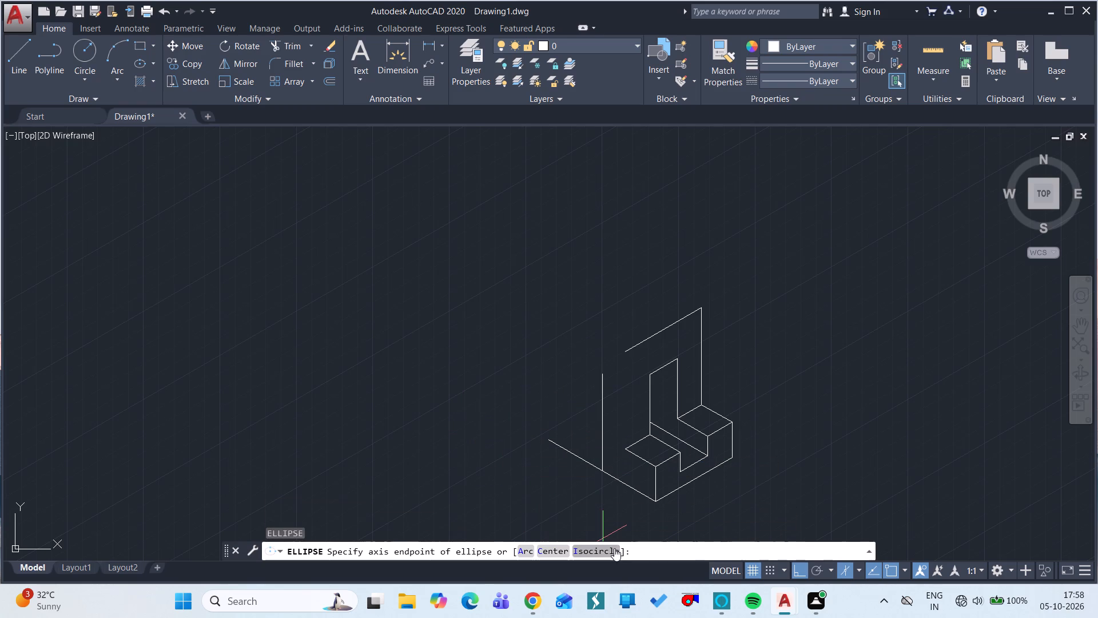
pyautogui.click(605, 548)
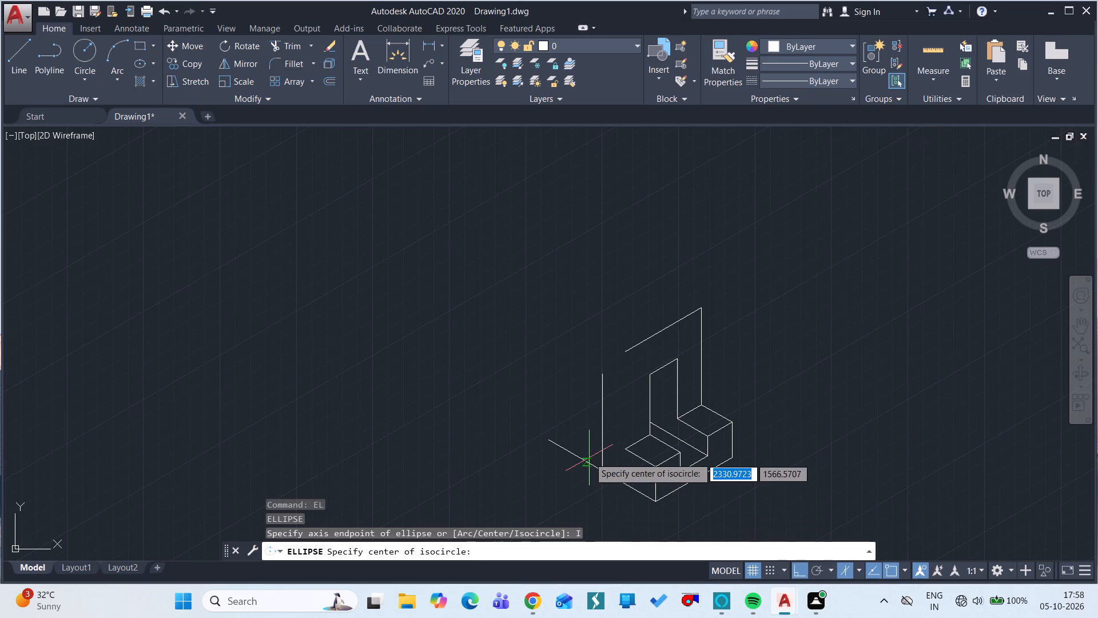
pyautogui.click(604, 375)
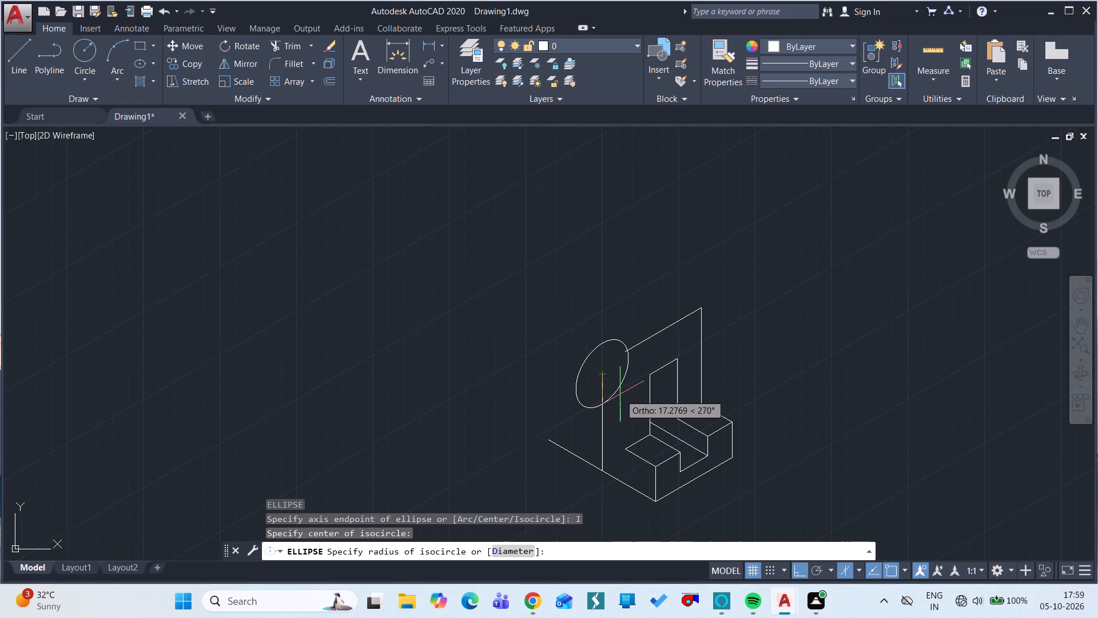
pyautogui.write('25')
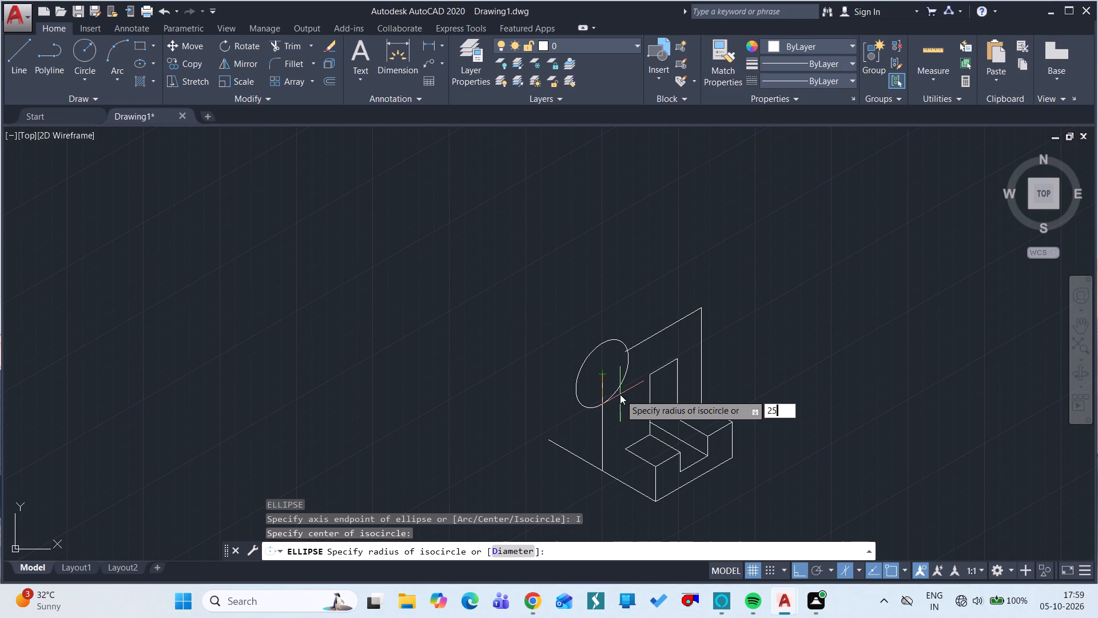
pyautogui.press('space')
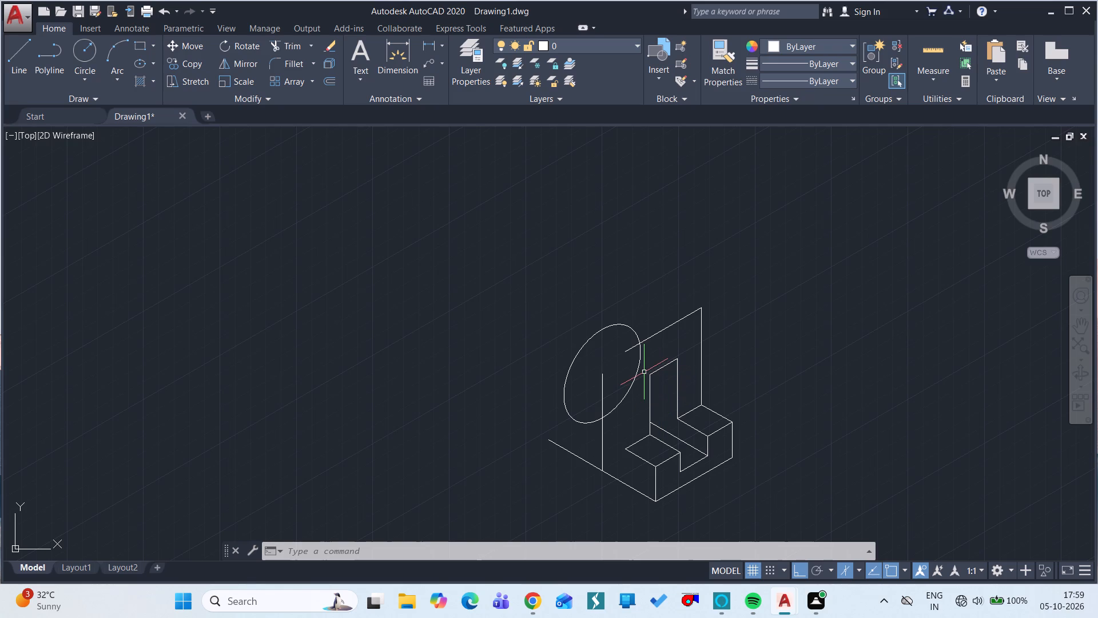
# Draw an isocircle of radius 25 on the left isoplane, centred on the upper end of the midpoint's vertical line.
pyautogui.write('EL')
pyautogui.press('space')
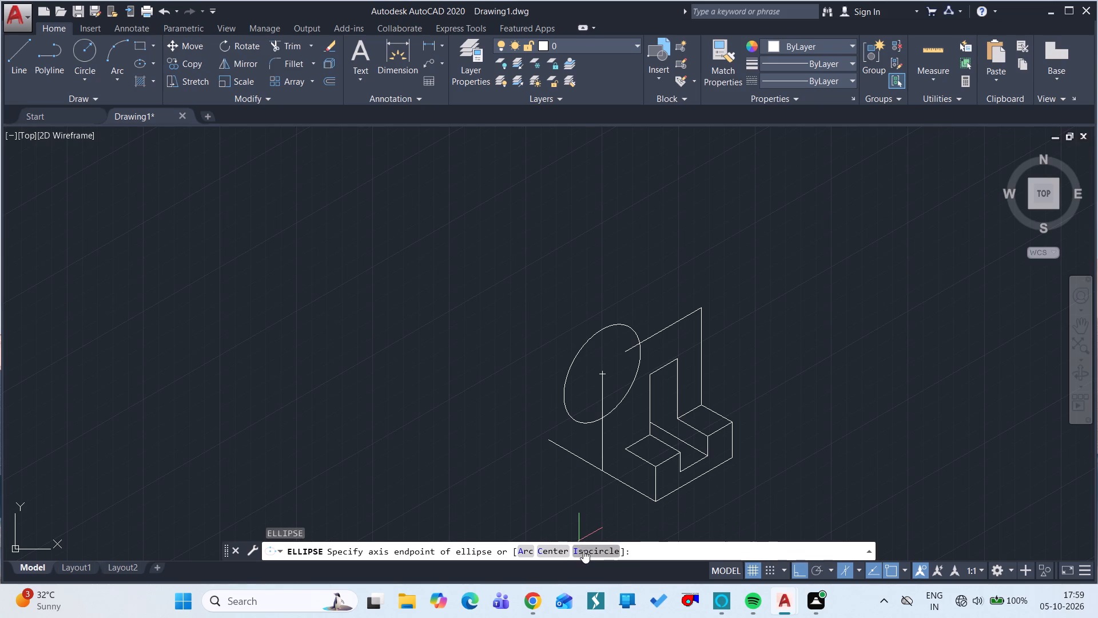
pyautogui.click(583, 550)
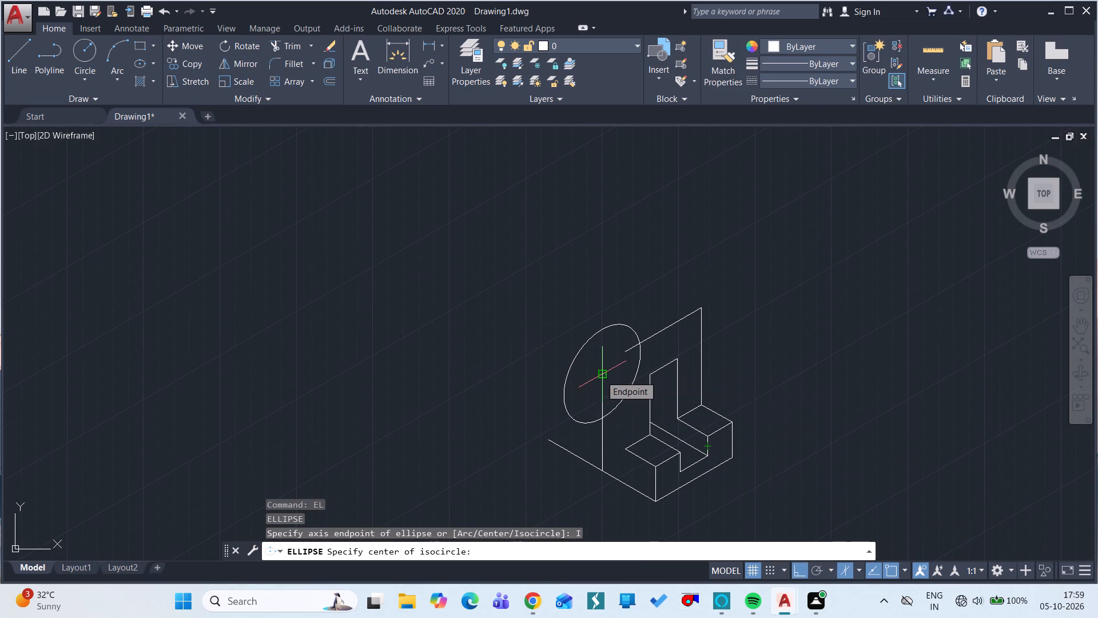
pyautogui.click(858, 572)
pyautogui.click(864, 503)
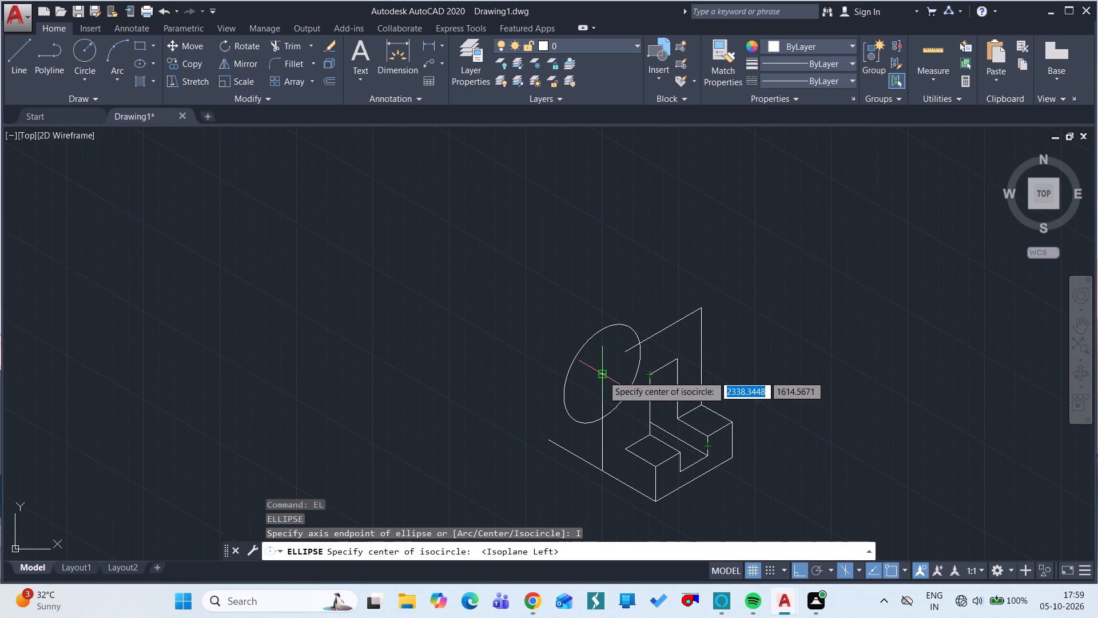
pyautogui.moveTo(603, 375); pyautogui.dragTo(638, 409)
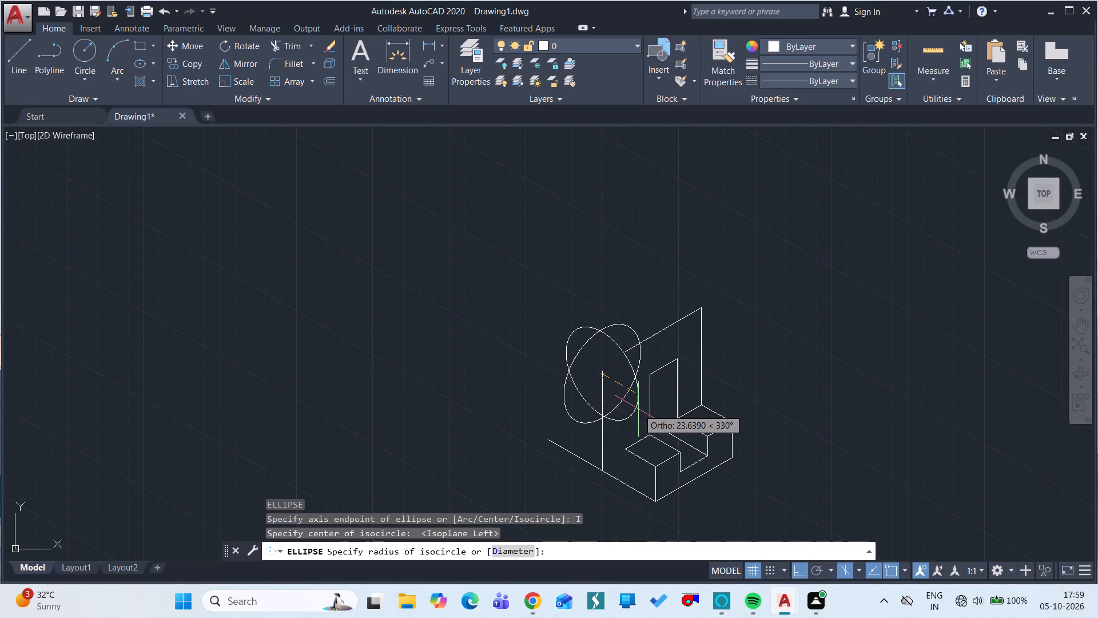
pyautogui.moveTo(638, 409); pyautogui.dragTo(644, 415)
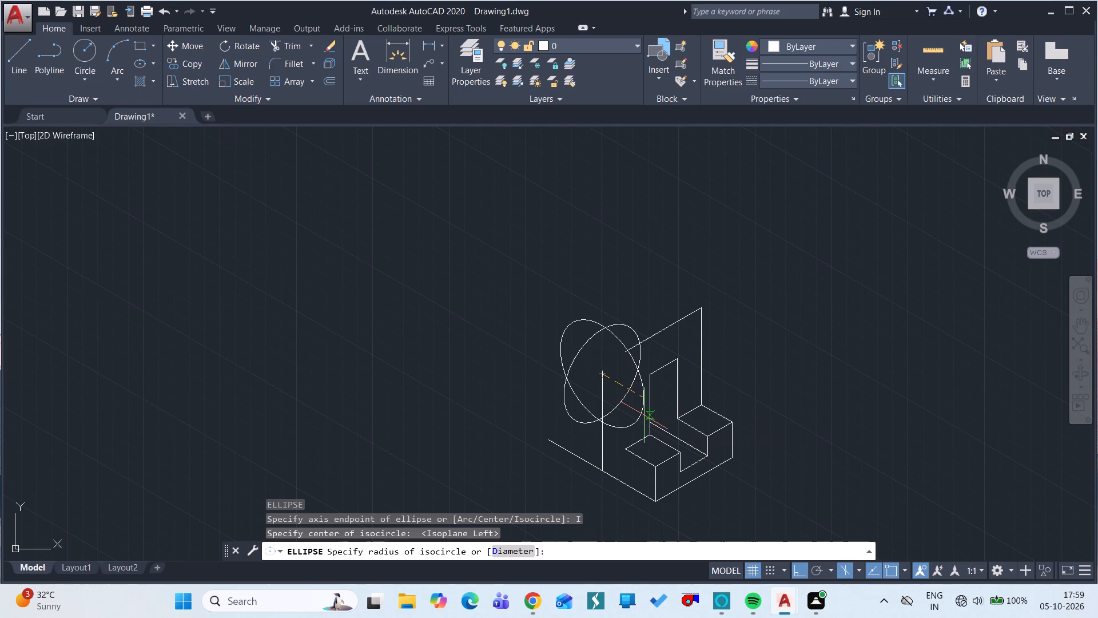
pyautogui.write('25')
pyautogui.press('space')
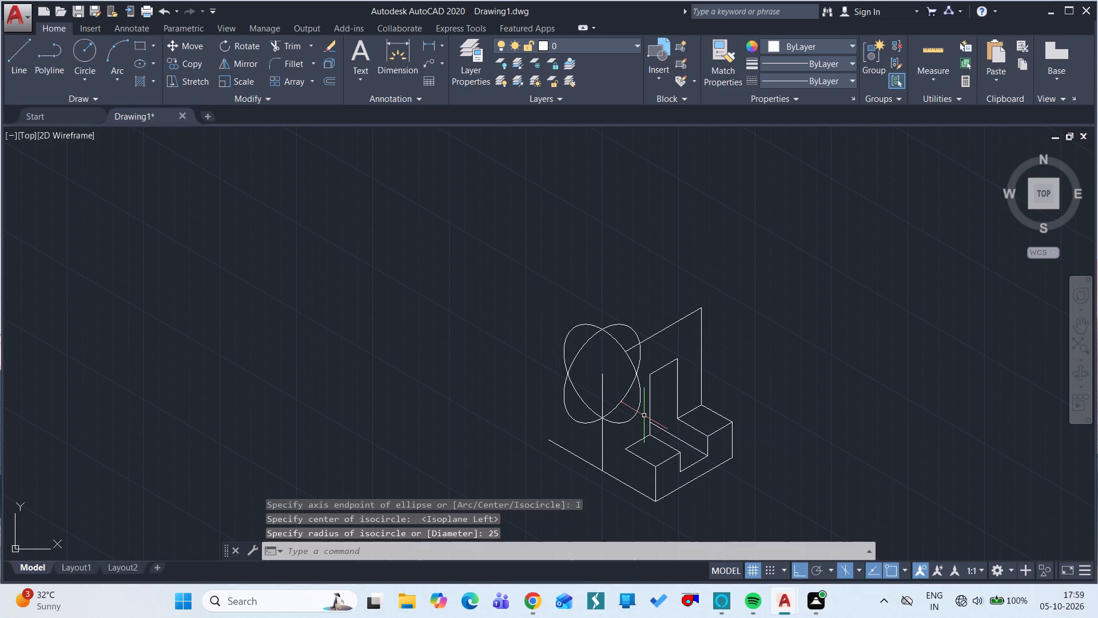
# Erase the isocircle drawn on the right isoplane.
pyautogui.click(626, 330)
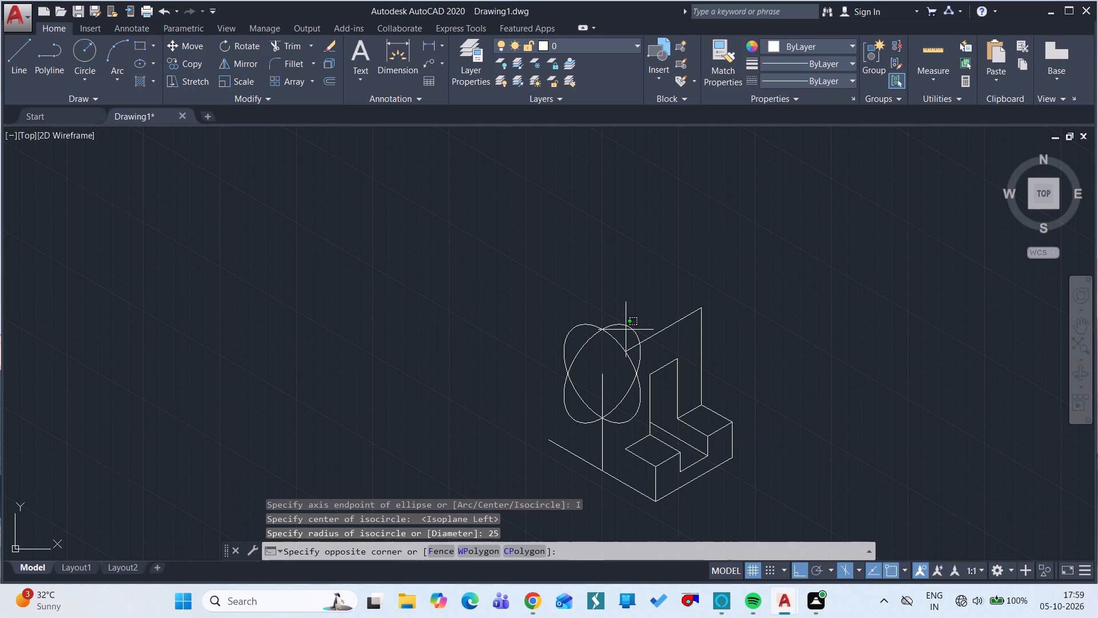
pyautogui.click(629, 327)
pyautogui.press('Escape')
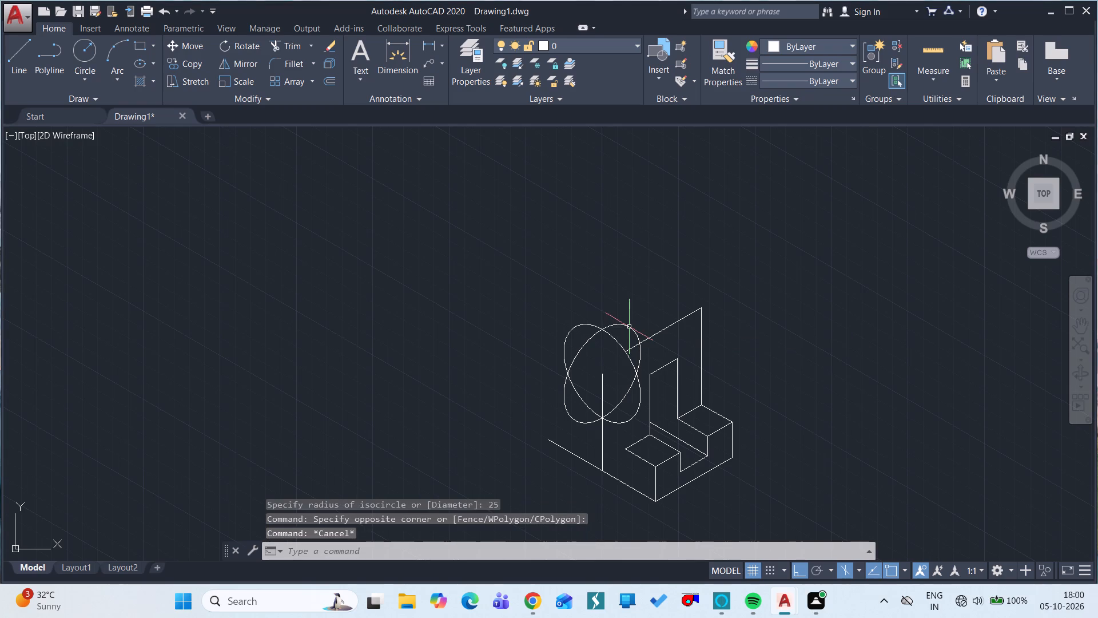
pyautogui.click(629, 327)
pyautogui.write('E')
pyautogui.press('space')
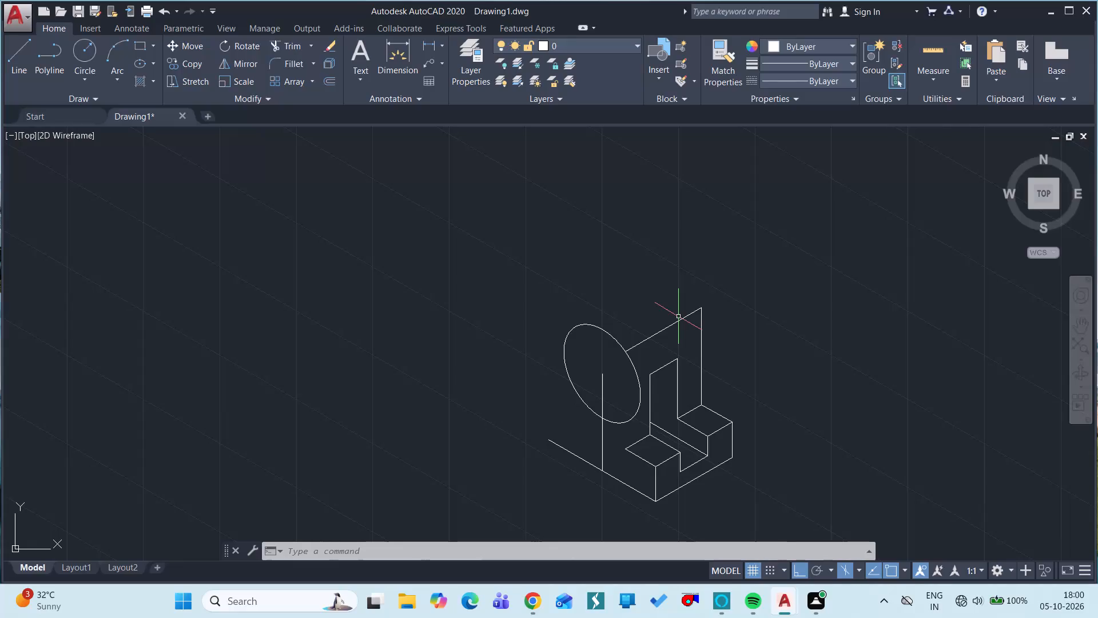
# Draw a vertical line about 29.5 up from the outer corner of the base's front step, ending inside the isocircle.
pyautogui.write('L')
pyautogui.press('space')
pyautogui.click(626, 447)
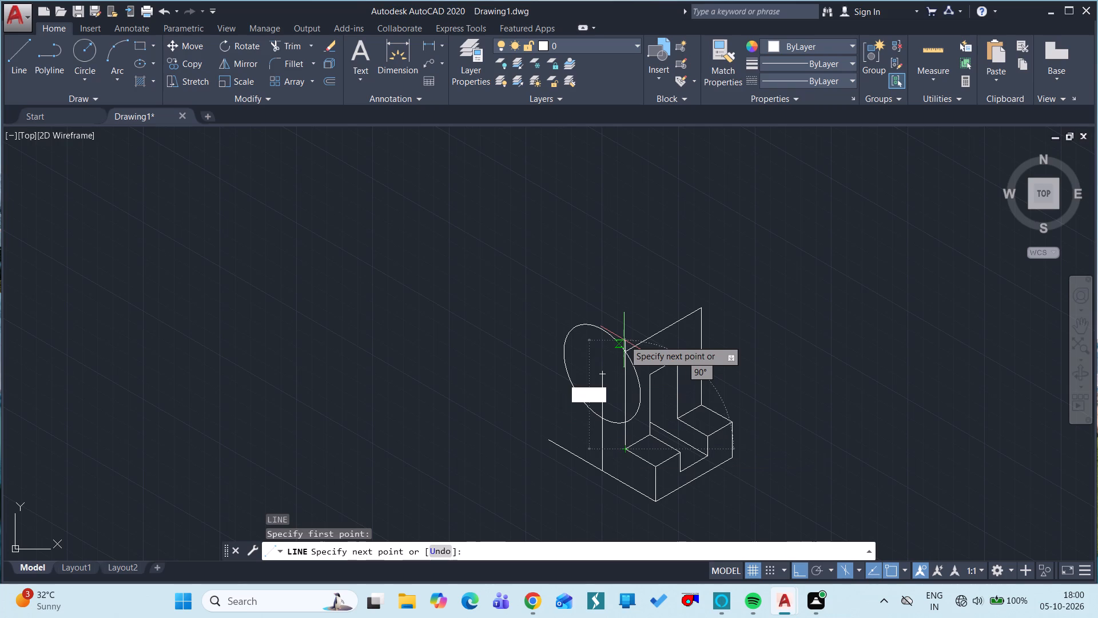
pyautogui.click(618, 393)
pyautogui.press('Escape')
# Trim the new vertical line's upper portion that lies inside the isocircle.
pyautogui.write('TR')
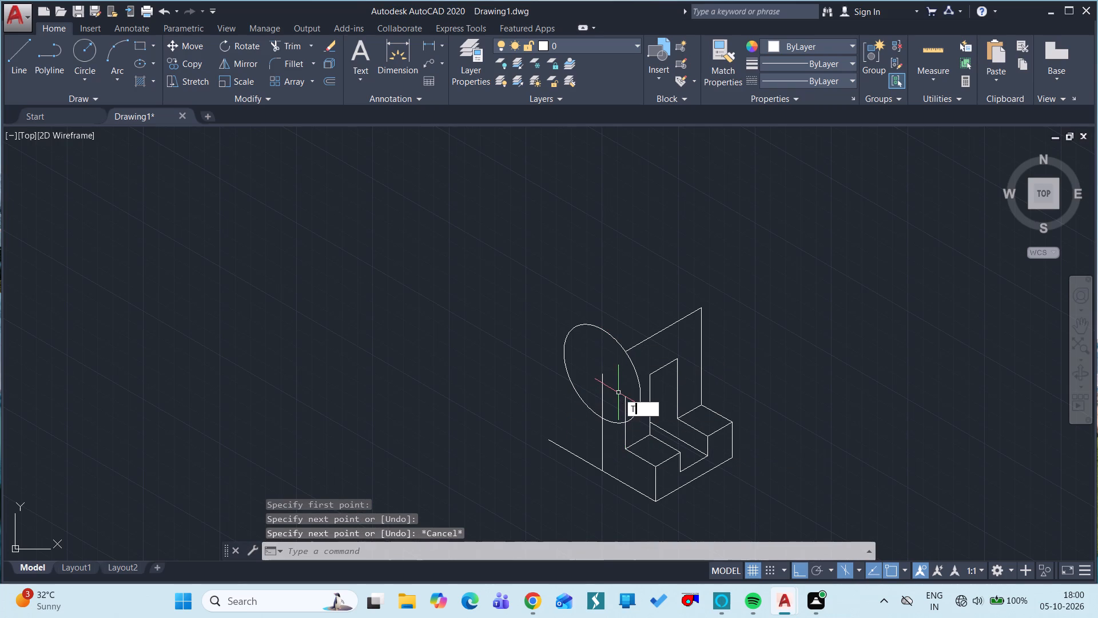
pyautogui.press('space')
pyautogui.press('space')
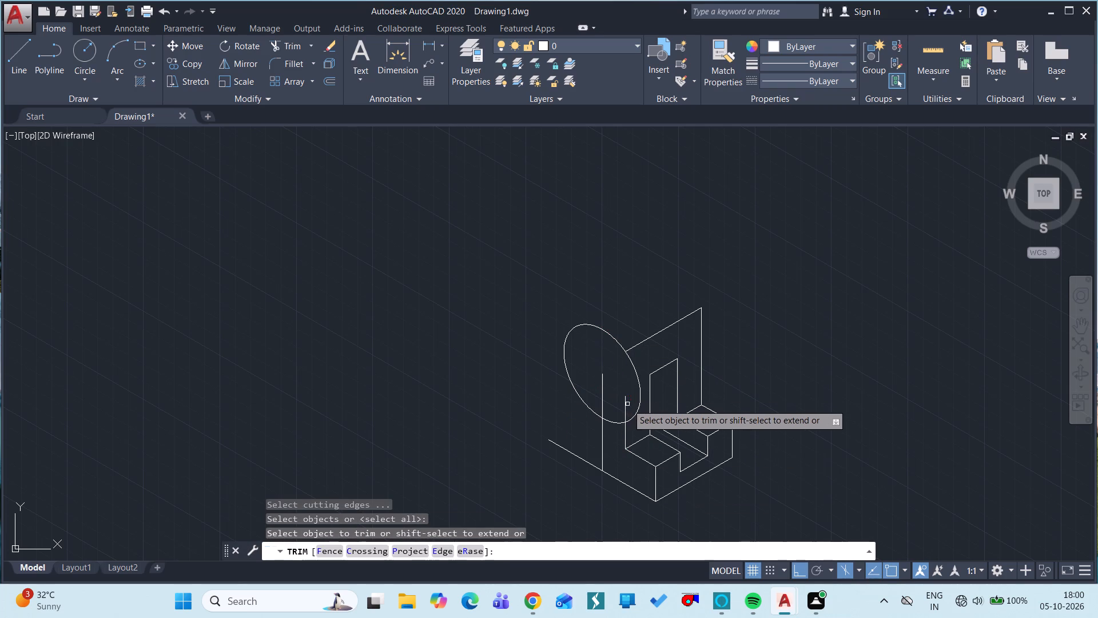
pyautogui.click(627, 404)
pyautogui.click(624, 402)
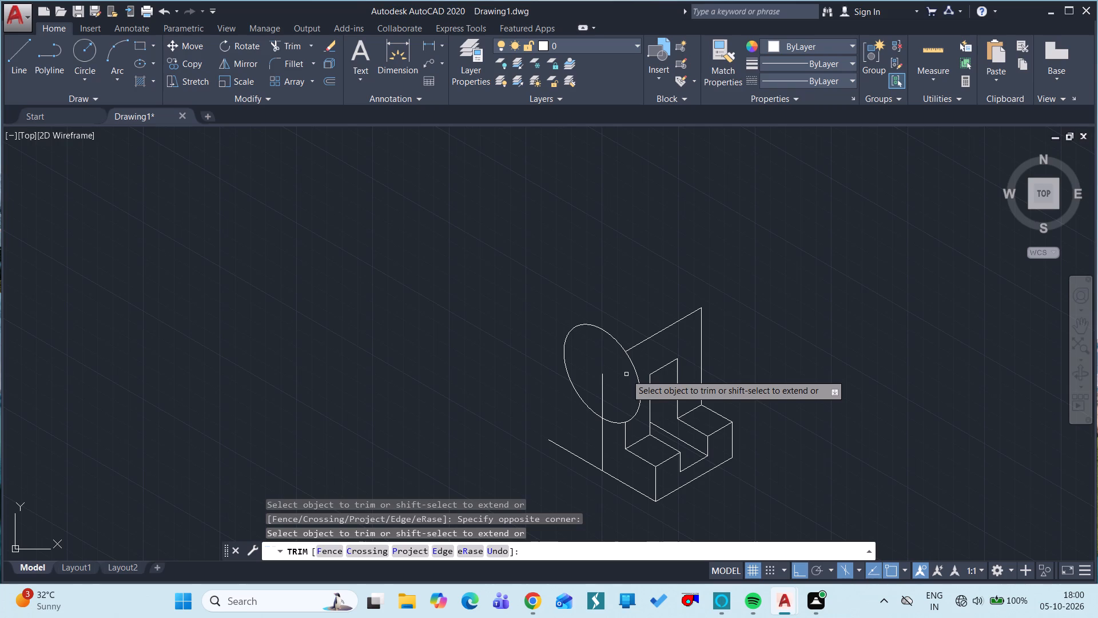
pyautogui.keyDown('ctrl'); pyautogui.scroll(3, 626, 374); pyautogui.keyUp('ctrl')
pyautogui.keyDown('ctrl'); pyautogui.scroll(-2, 626, 374); pyautogui.keyUp('ctrl')
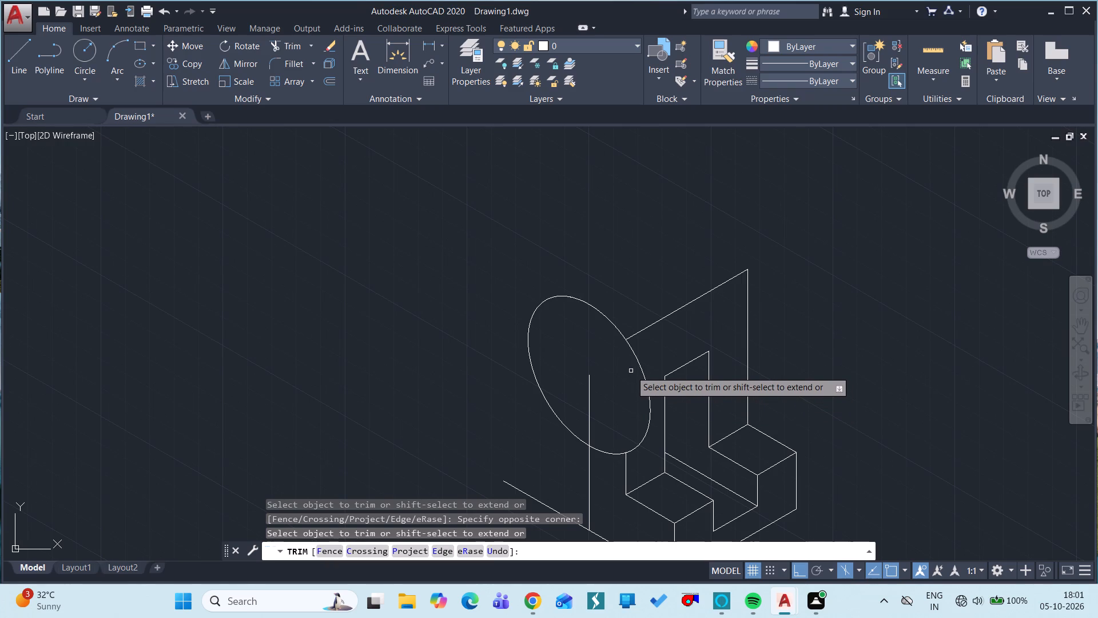
pyautogui.press('Escape')
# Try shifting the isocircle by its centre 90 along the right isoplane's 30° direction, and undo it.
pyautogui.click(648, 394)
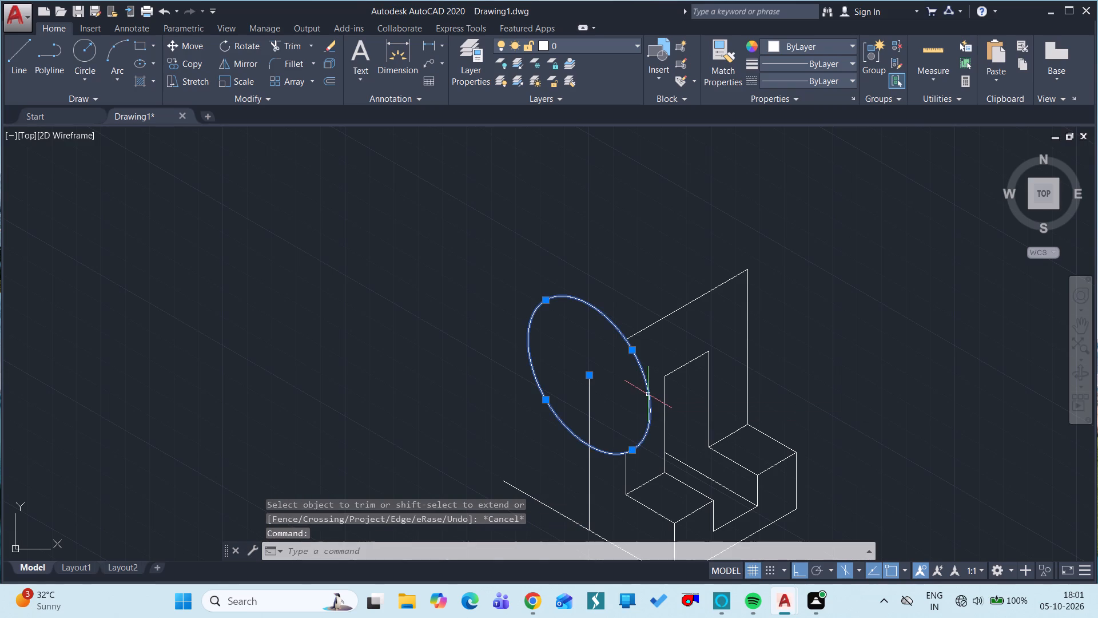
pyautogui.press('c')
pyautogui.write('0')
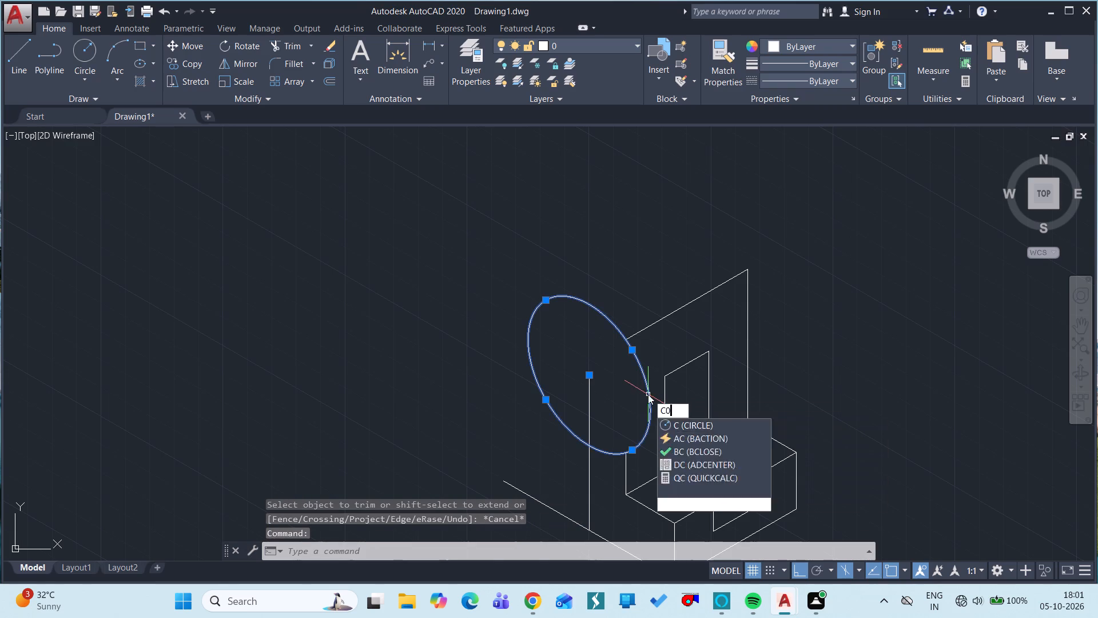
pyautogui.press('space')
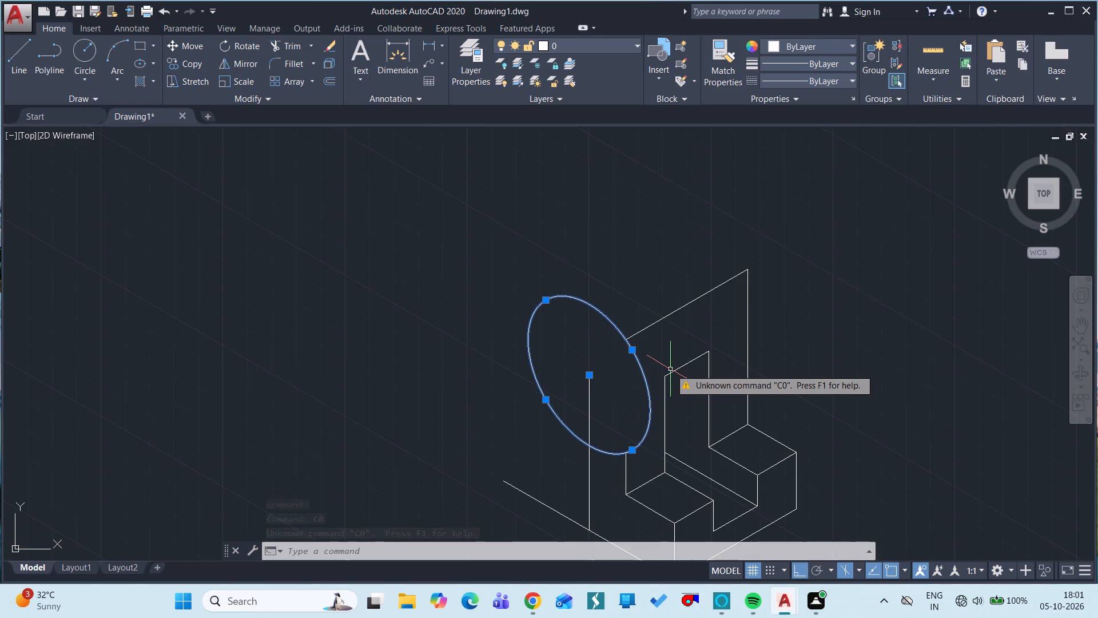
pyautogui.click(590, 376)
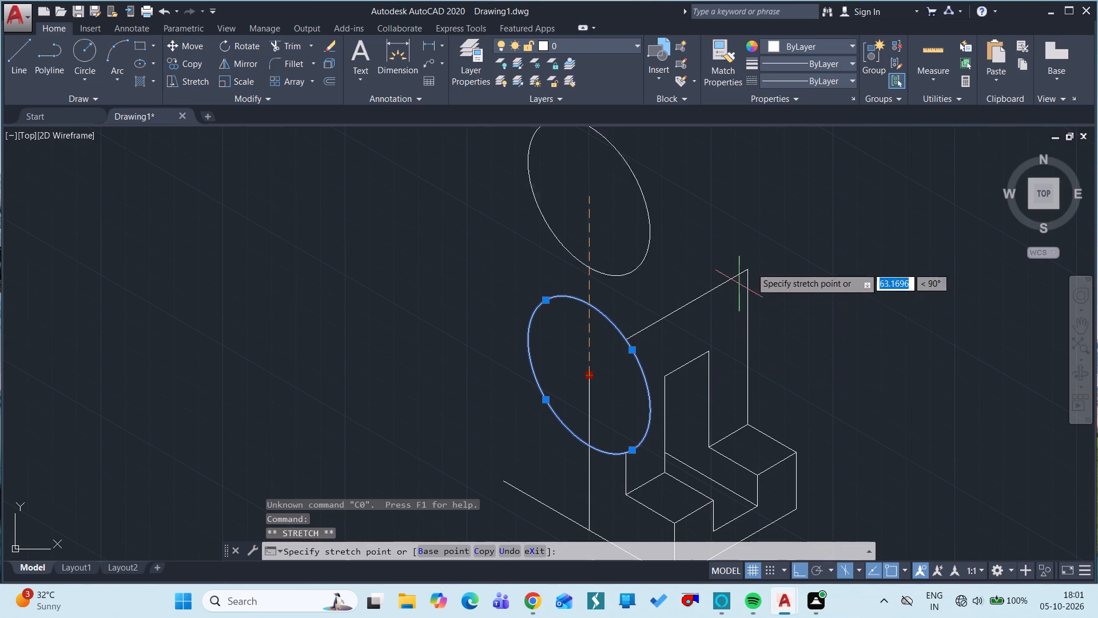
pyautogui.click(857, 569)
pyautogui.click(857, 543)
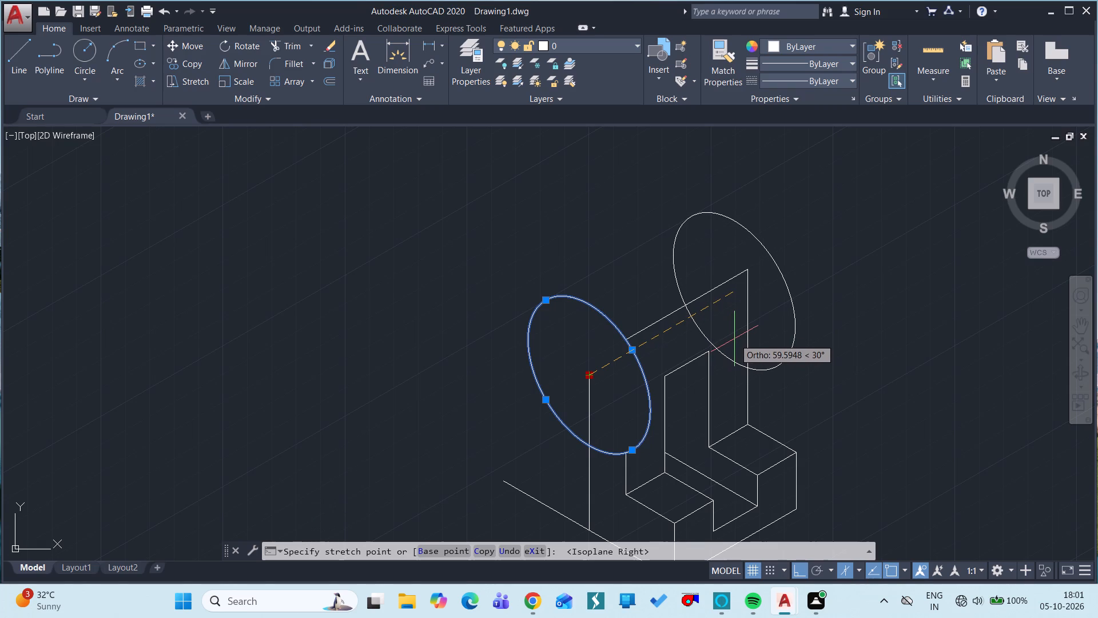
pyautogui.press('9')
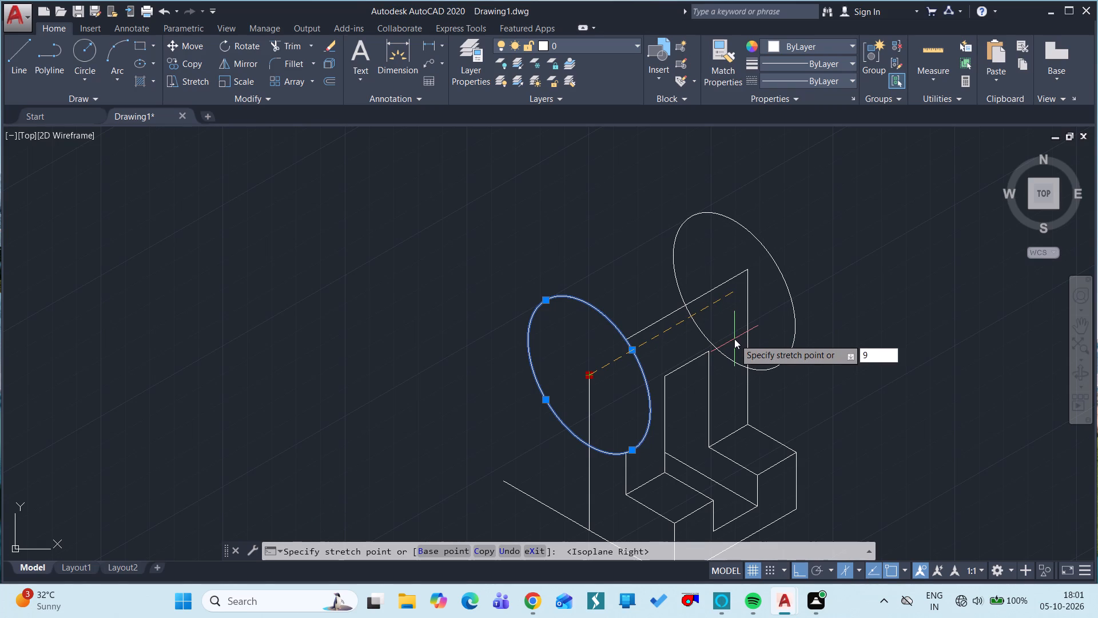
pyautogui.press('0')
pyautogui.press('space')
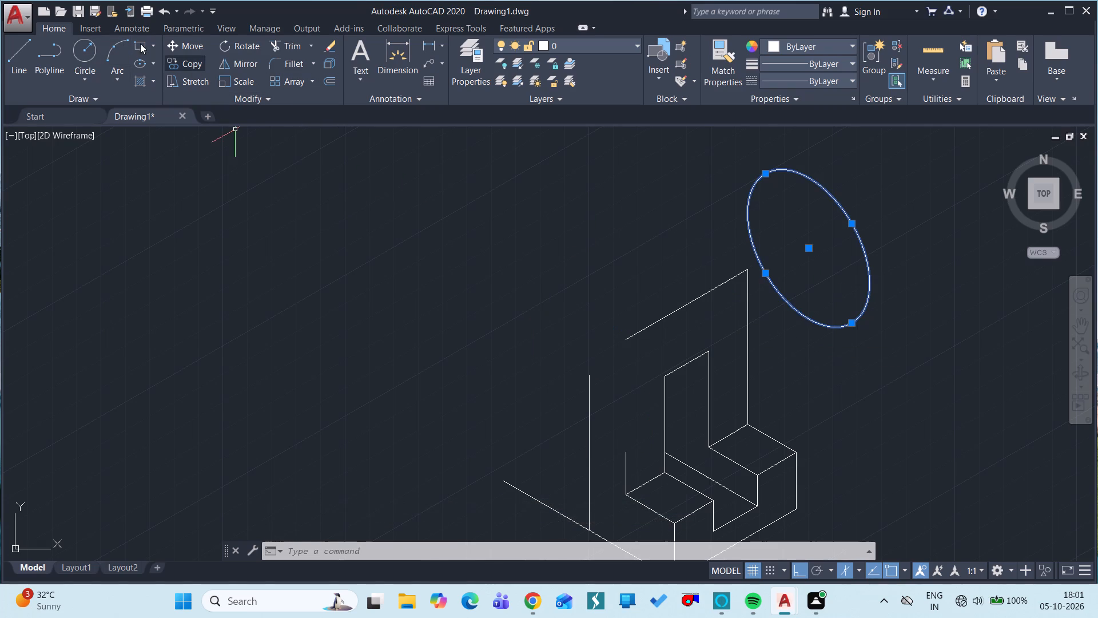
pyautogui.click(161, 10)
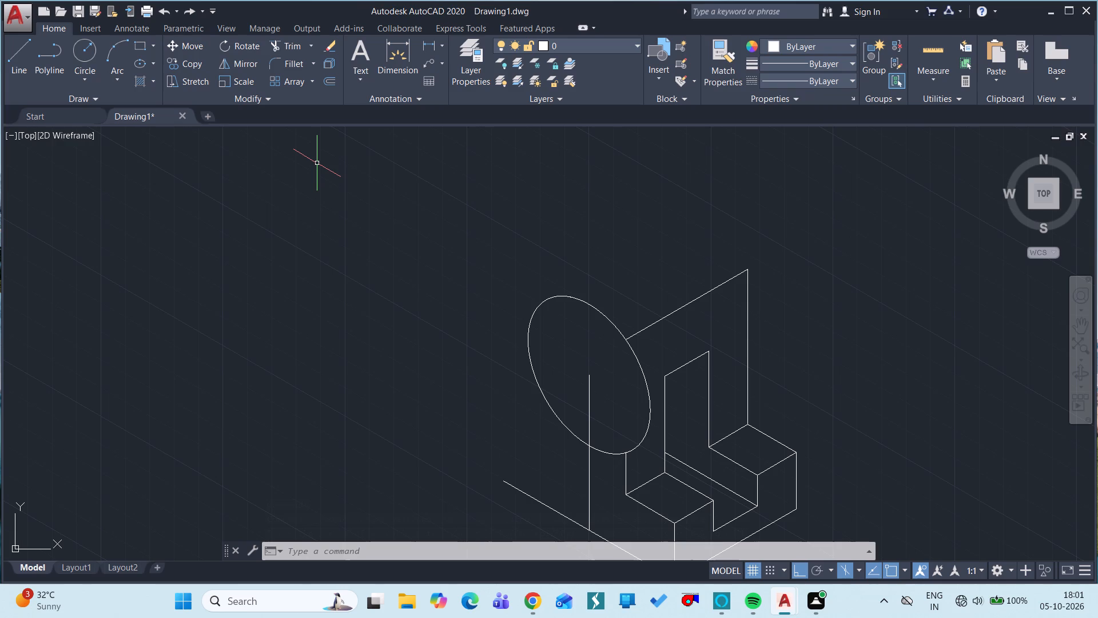
# On the right isoplane, draw a 20-long line at 210° from the upper end of the trimmed vertical line.
pyautogui.write('L')
pyautogui.press('space')
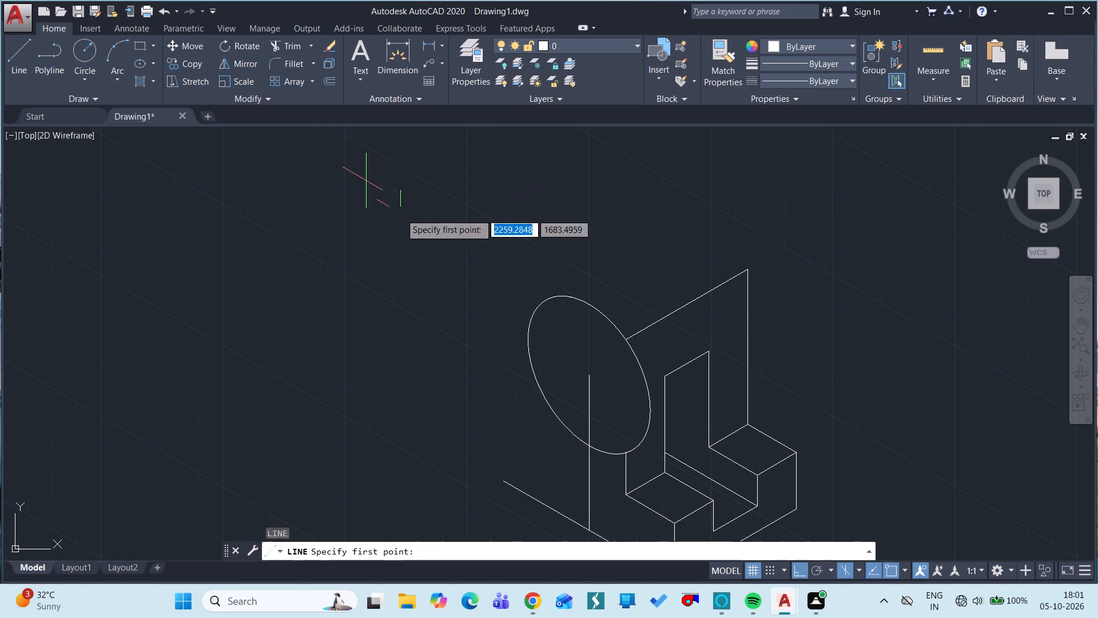
pyautogui.click(857, 568)
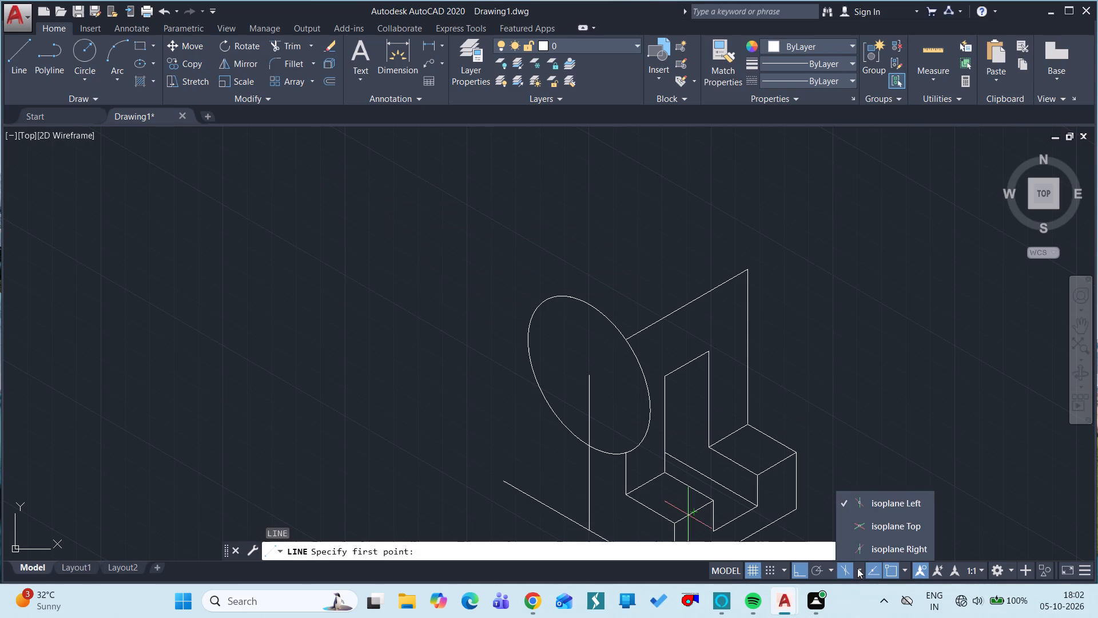
pyautogui.click(862, 546)
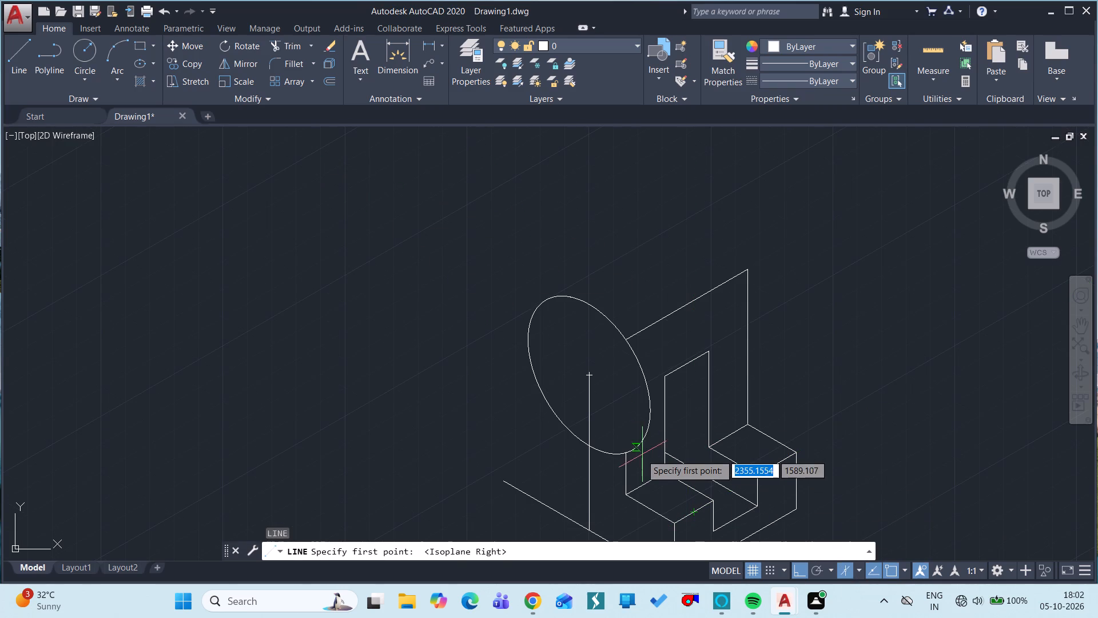
pyautogui.click(627, 457)
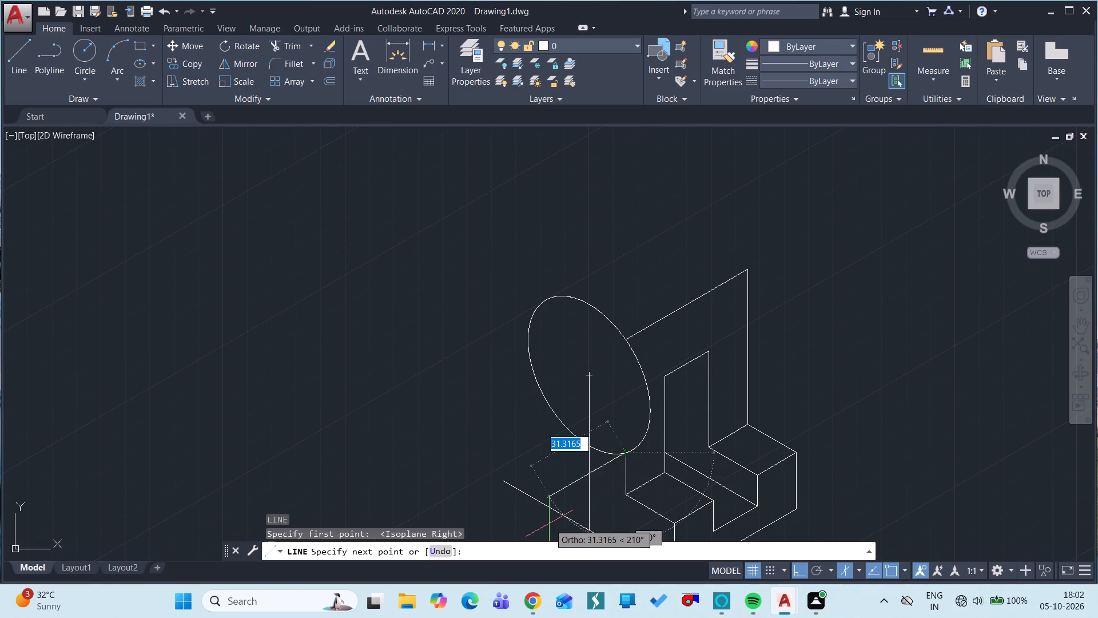
pyautogui.write('20')
pyautogui.press('space')
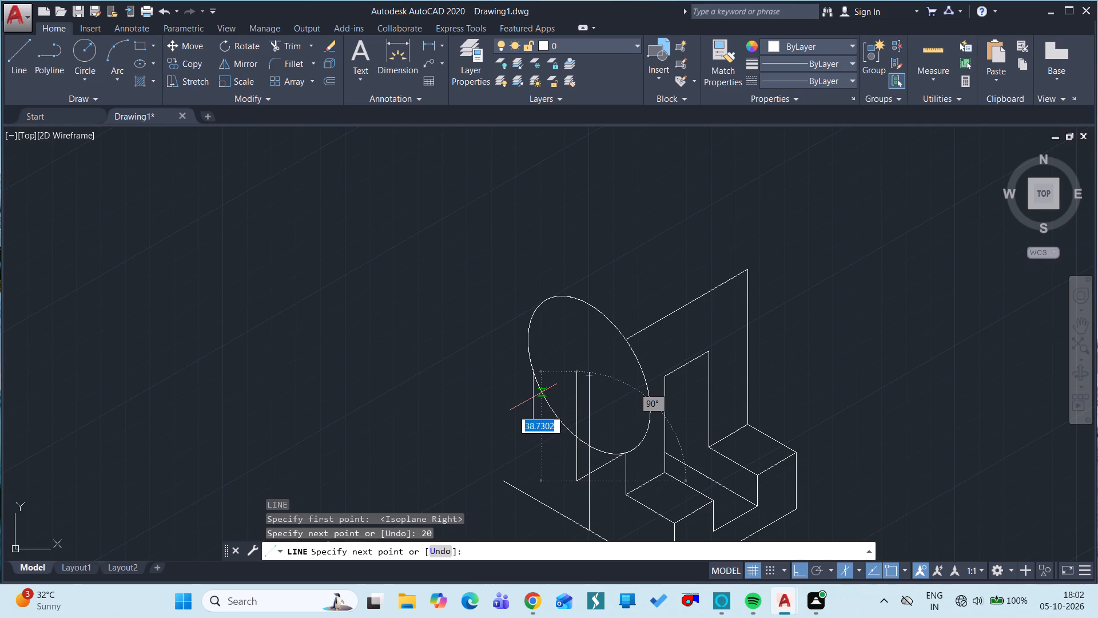
pyautogui.press('Escape')
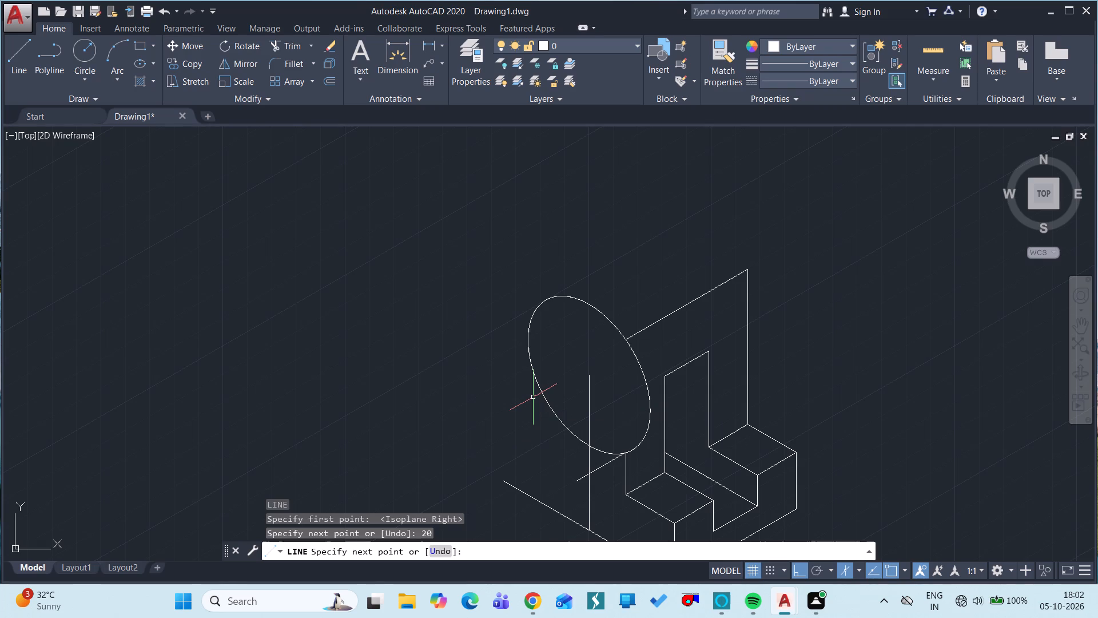
# Copy the isocircle from its centre 20 along the 210° direction on the right isoplane.
pyautogui.click(643, 378)
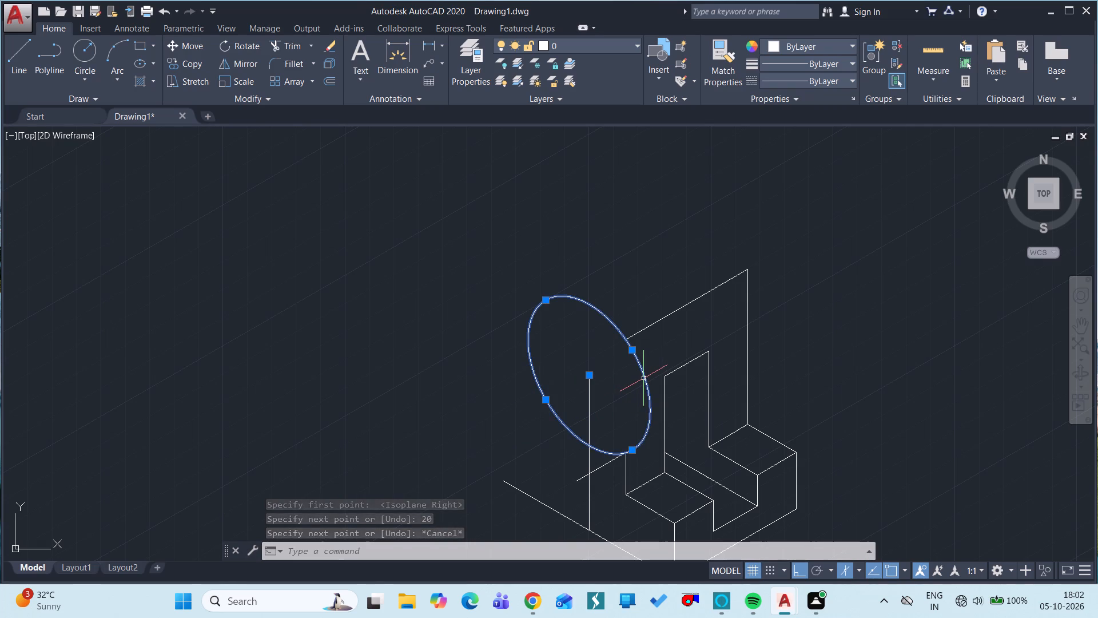
pyautogui.write('CO')
pyautogui.press('space')
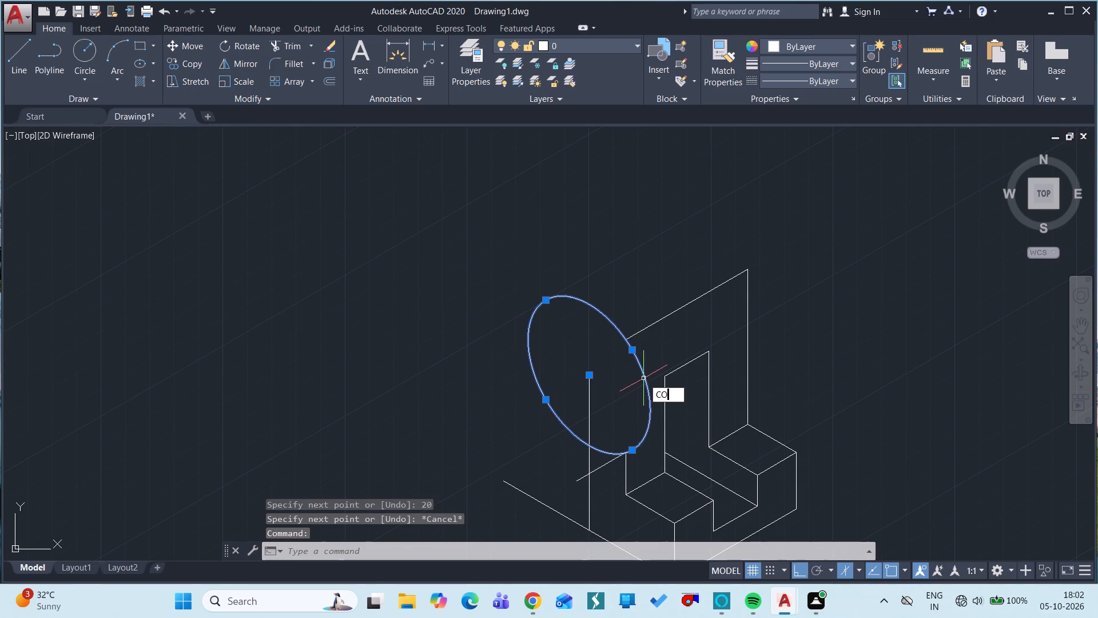
pyautogui.click(590, 377)
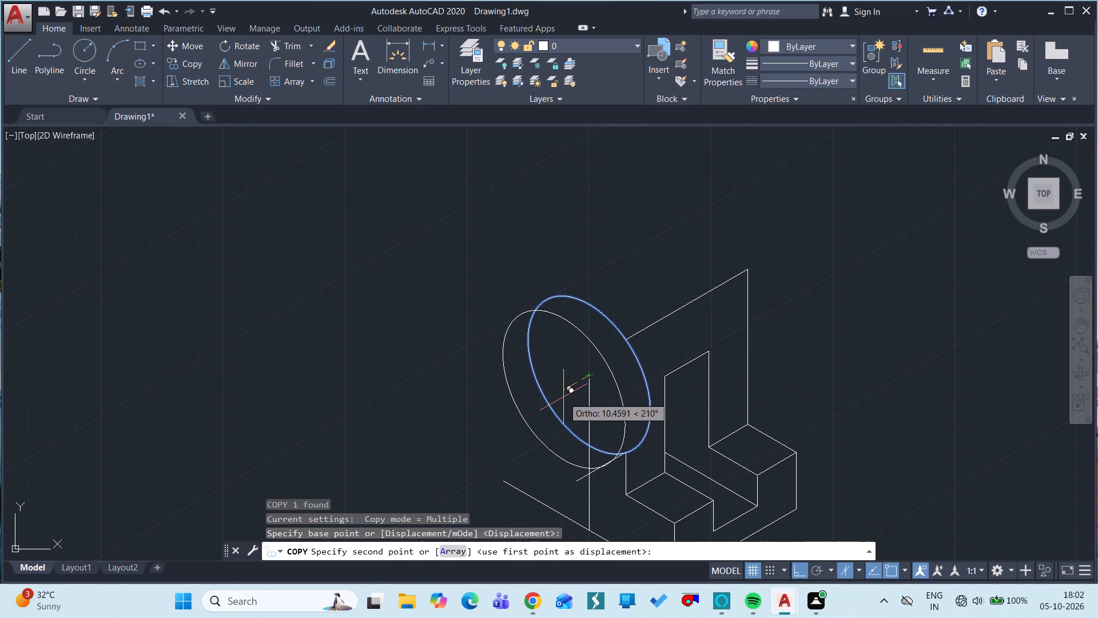
pyautogui.write('20')
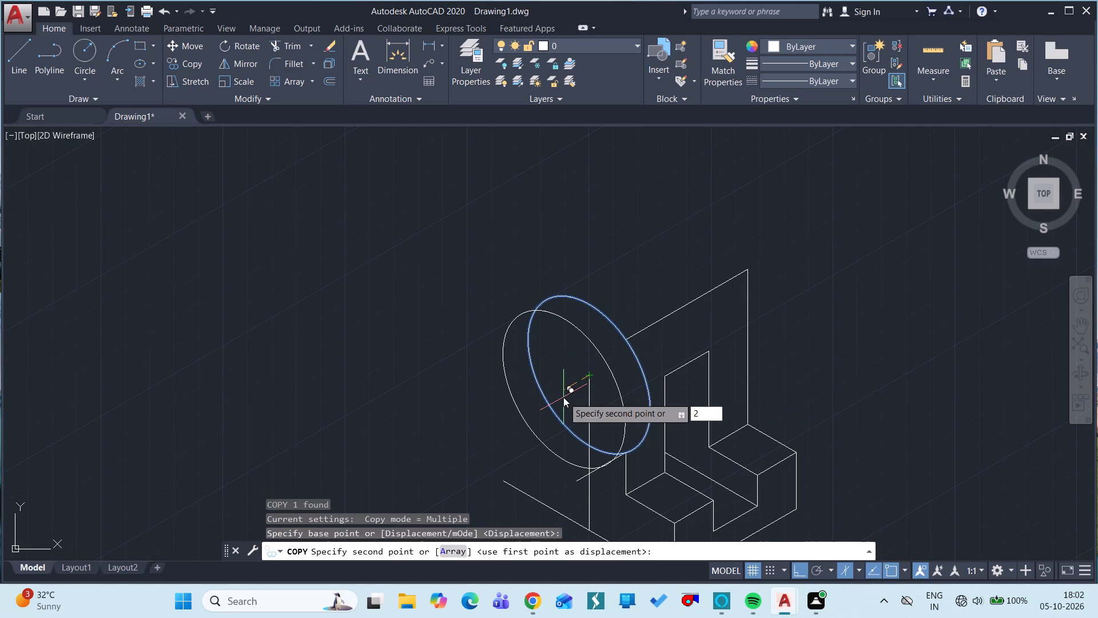
pyautogui.press('space')
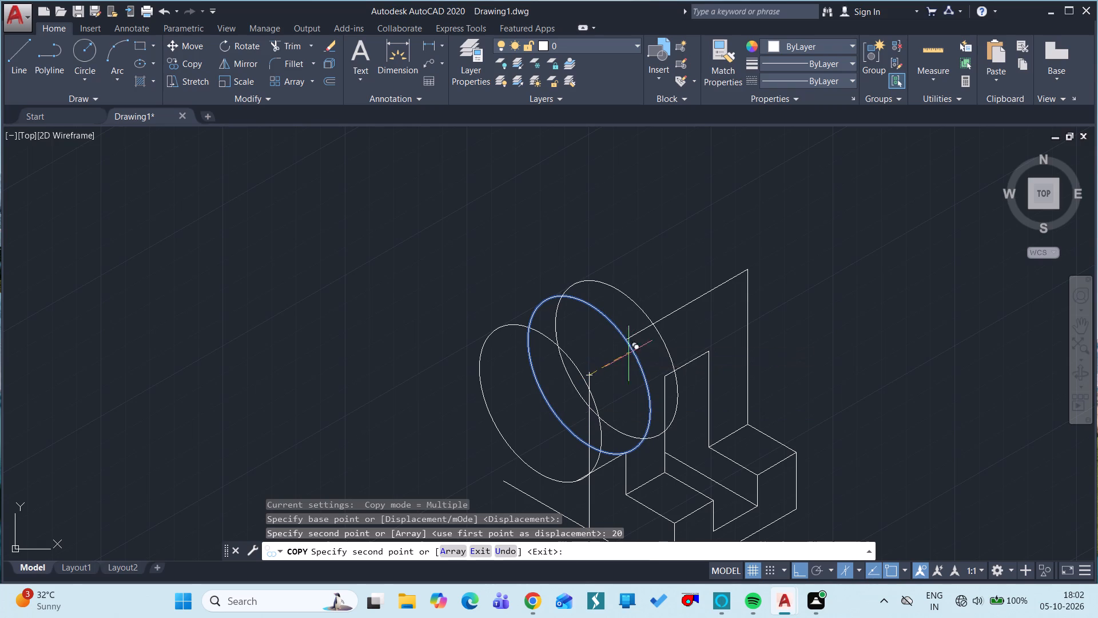
pyautogui.press('Escape')
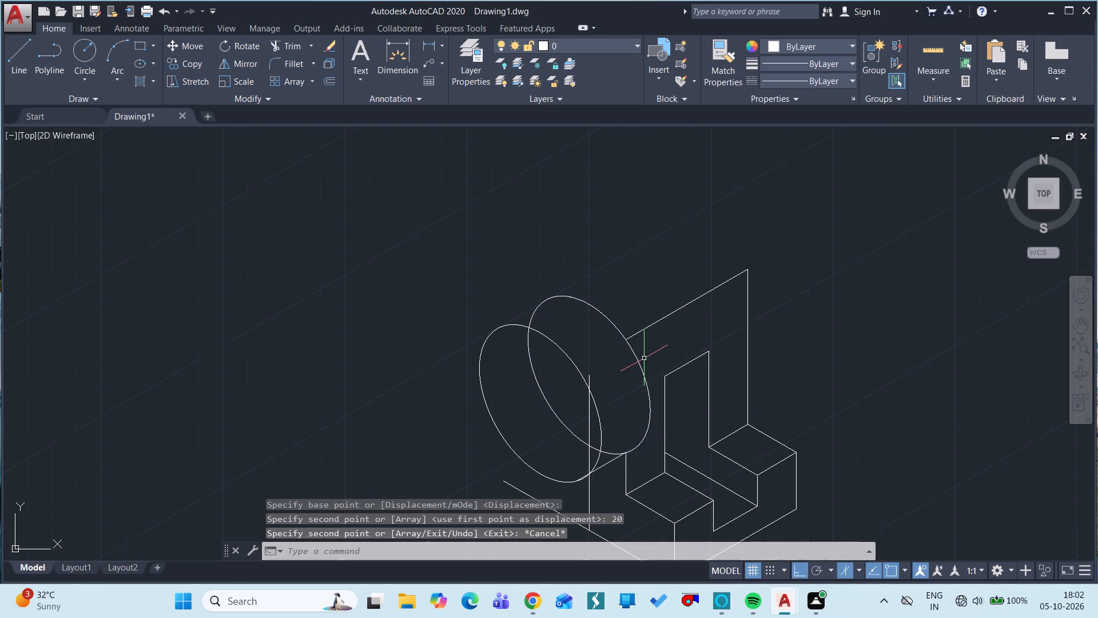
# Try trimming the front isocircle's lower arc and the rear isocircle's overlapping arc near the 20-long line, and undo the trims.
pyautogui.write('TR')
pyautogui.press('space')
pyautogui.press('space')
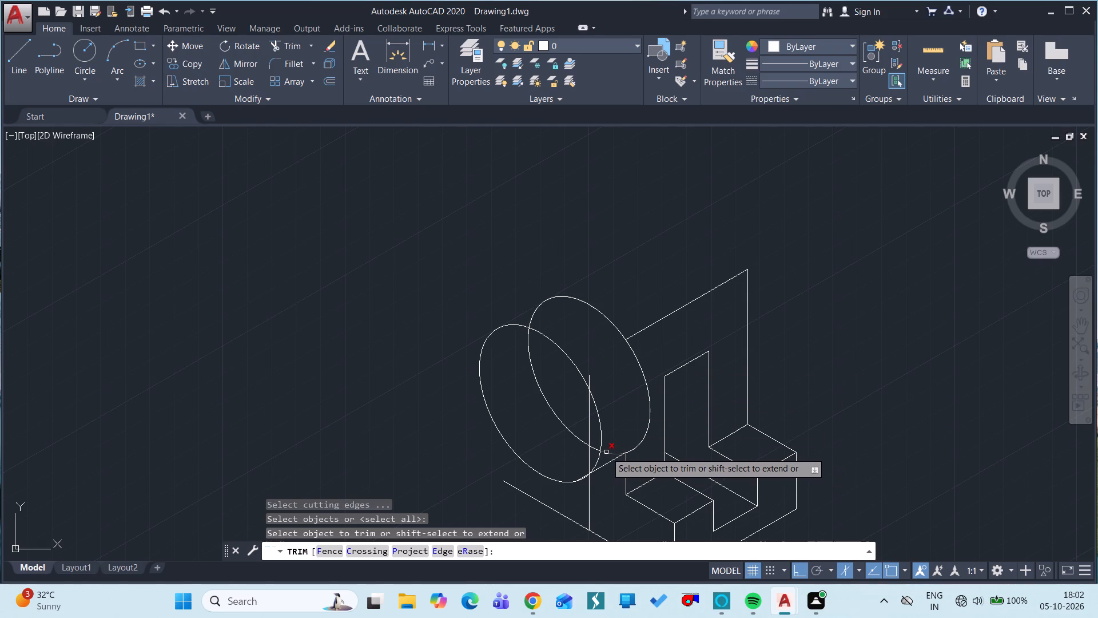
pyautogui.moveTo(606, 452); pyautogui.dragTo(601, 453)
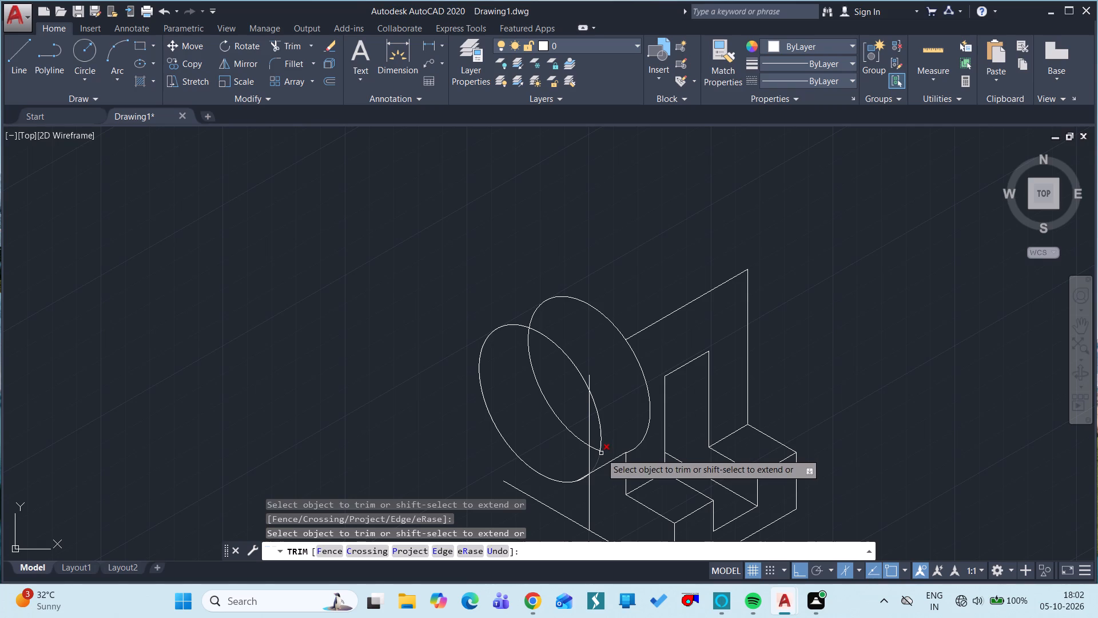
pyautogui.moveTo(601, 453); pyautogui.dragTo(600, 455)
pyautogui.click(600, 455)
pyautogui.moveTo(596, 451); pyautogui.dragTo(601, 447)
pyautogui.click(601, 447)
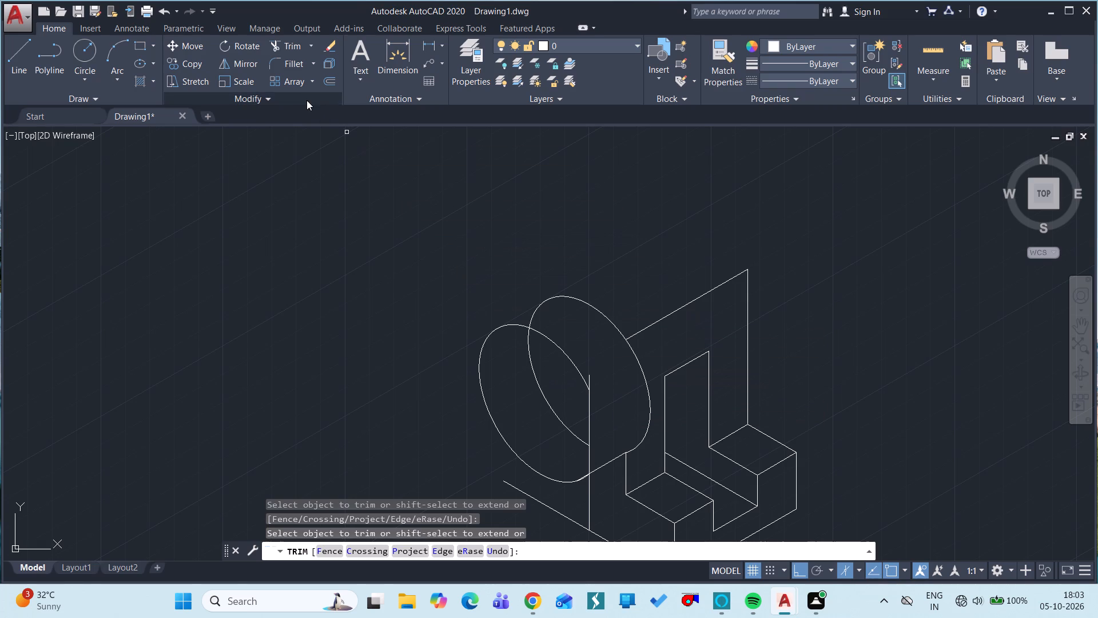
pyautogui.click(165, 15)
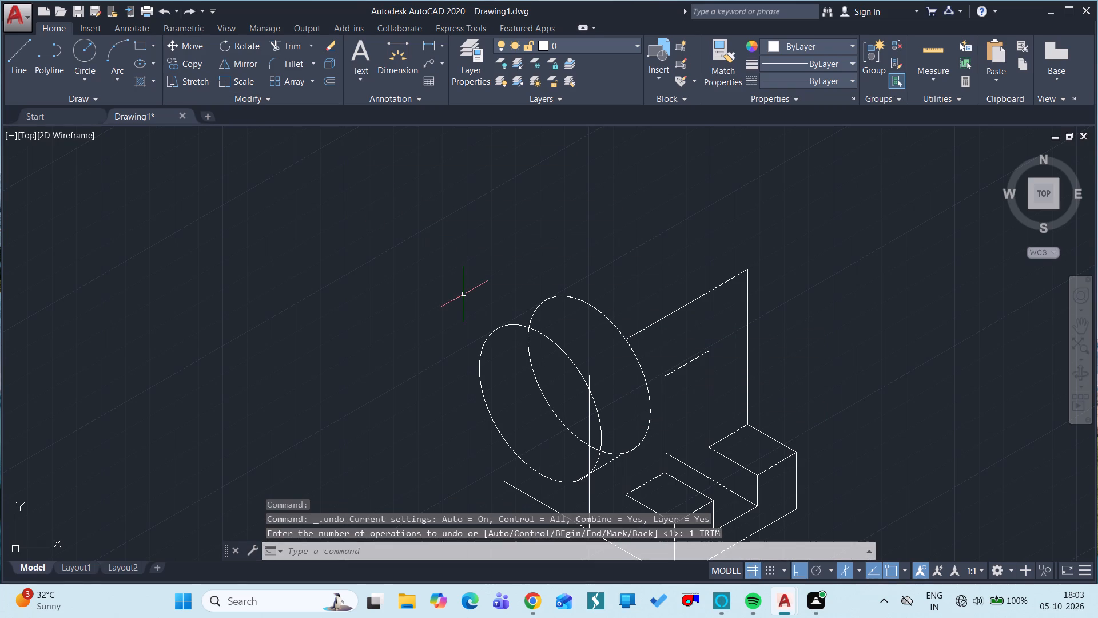
# Copy the original rear isocircle from its centre 10 along the 210° direction, between the two existing isocircles.
pyautogui.write('CO')
pyautogui.press('space')
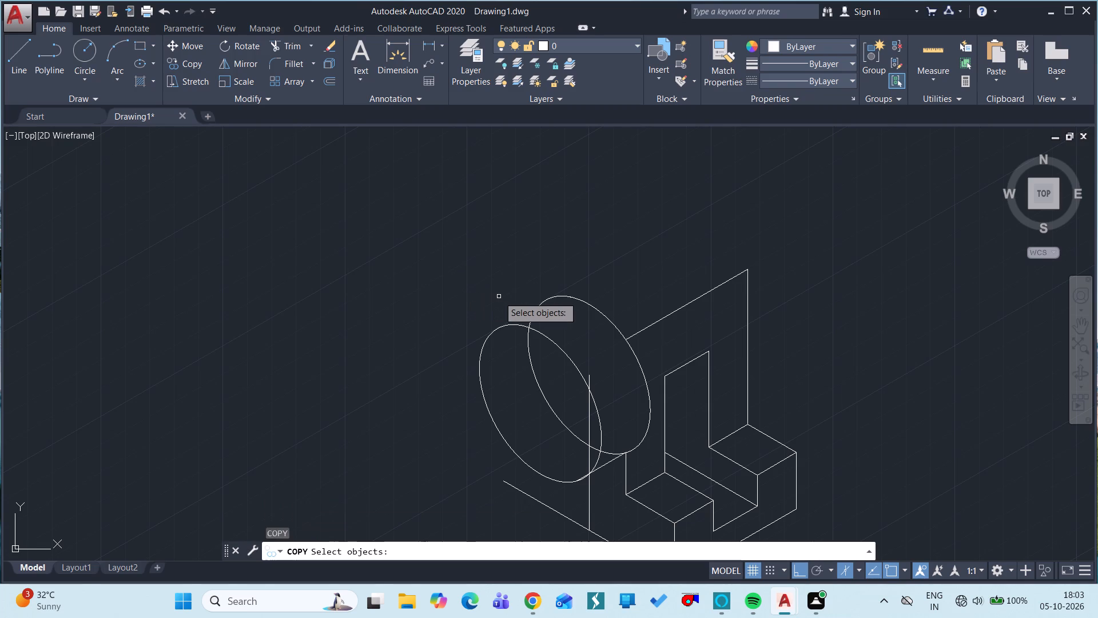
pyautogui.click(558, 298)
pyautogui.press('space')
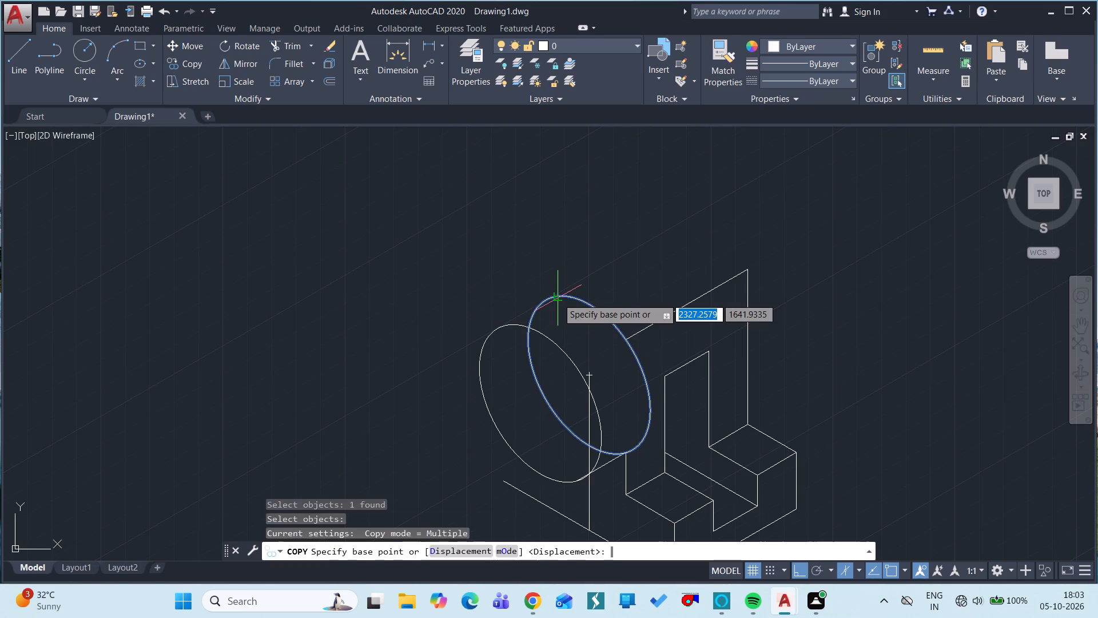
pyautogui.click(592, 375)
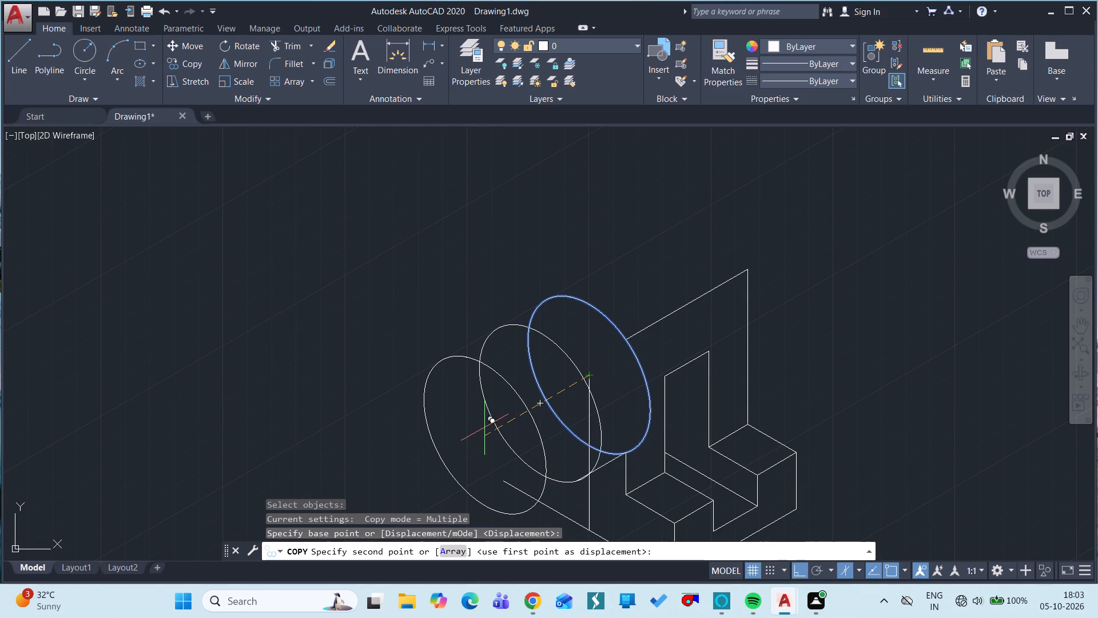
pyautogui.write('10')
pyautogui.press('space')
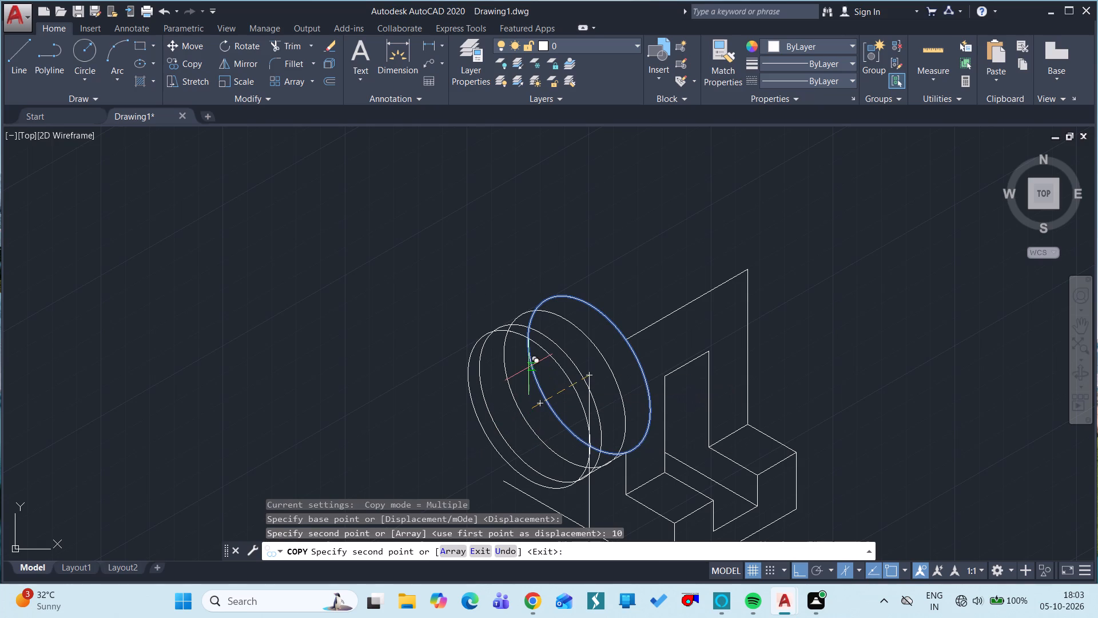
pyautogui.press('Escape')
# Trim the rear isocircle's upper arc between the inclined edge and the middle isocircle.
pyautogui.write('TR')
pyautogui.press('space')
pyautogui.press('space')
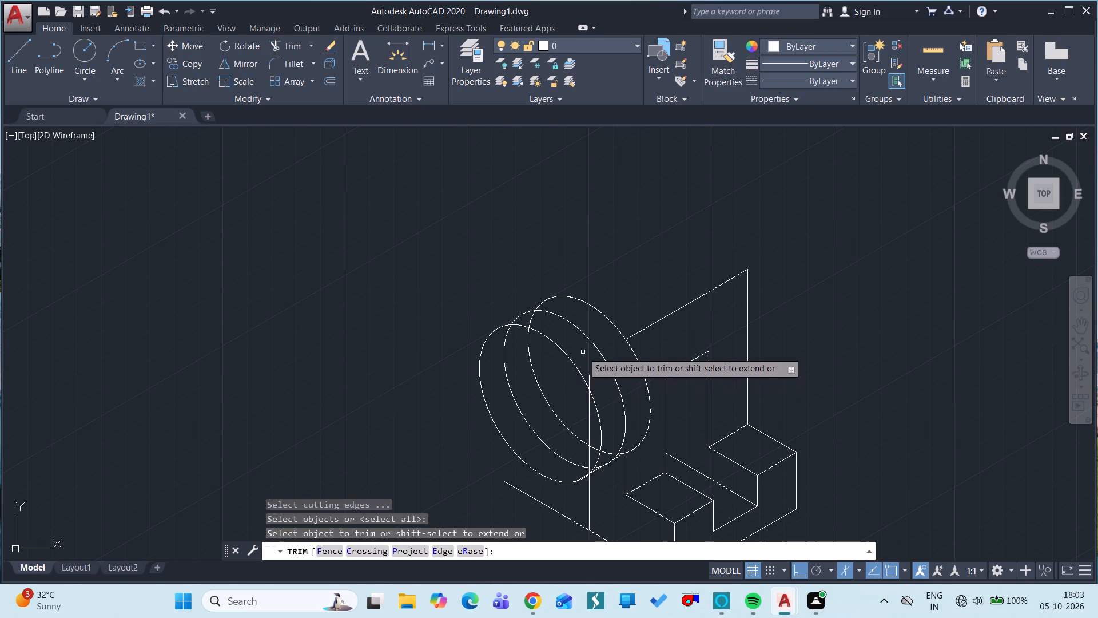
pyautogui.click(579, 300)
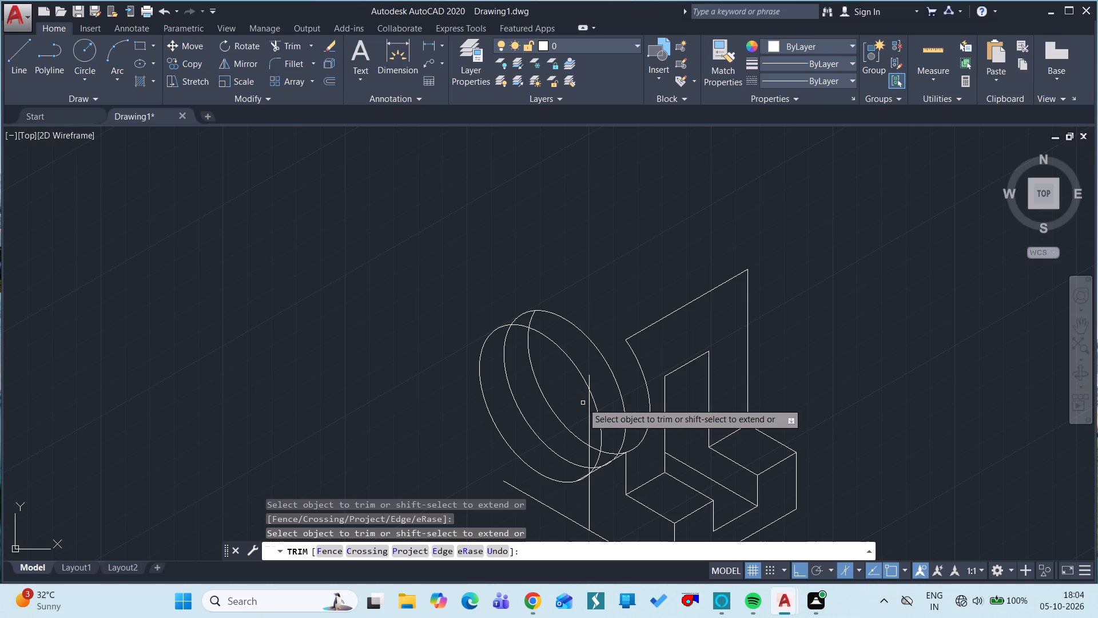
pyautogui.press('Escape')
# Draw a vertical line from the front isocircle's centre down past its lower edge.
pyautogui.write('L')
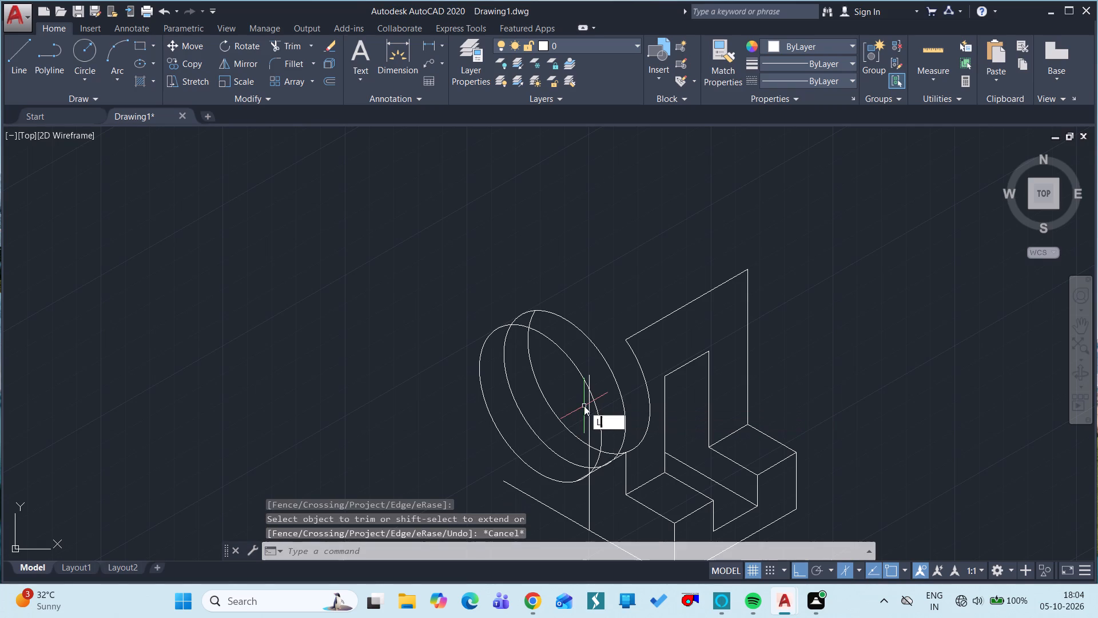
pyautogui.press('space')
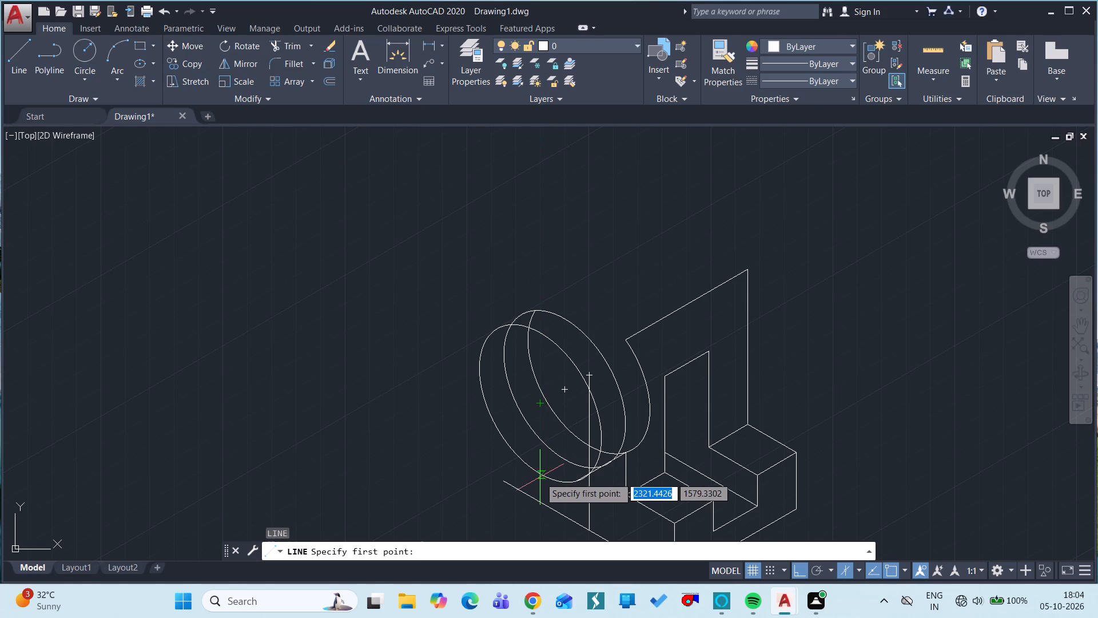
pyautogui.keyDown('ctrl'); pyautogui.scroll(1, 540, 477); pyautogui.keyUp('ctrl')
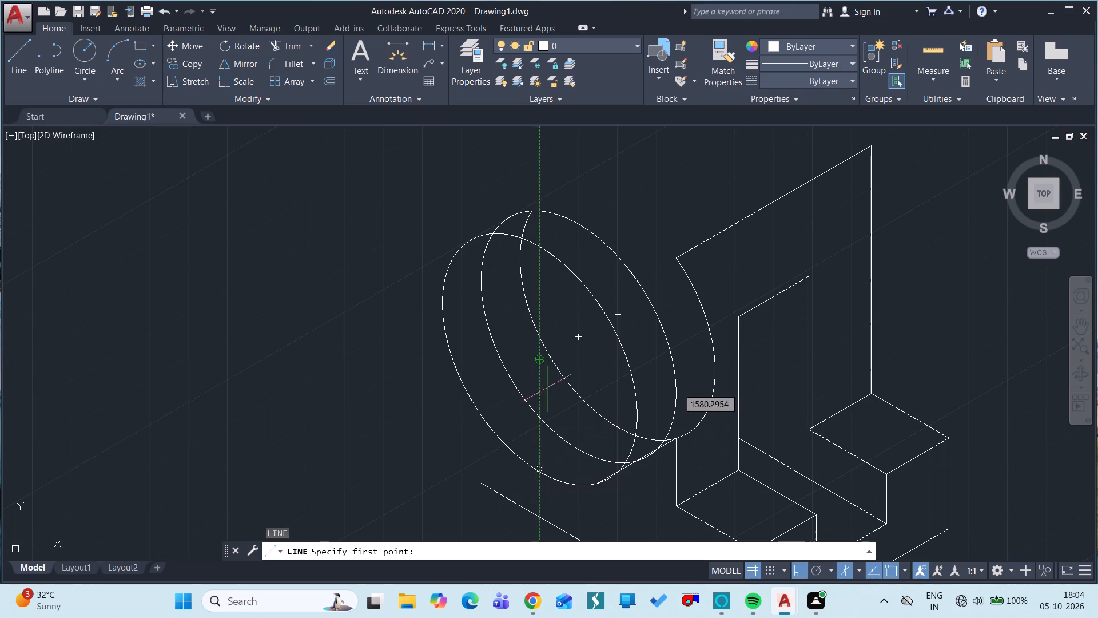
pyautogui.click(538, 363)
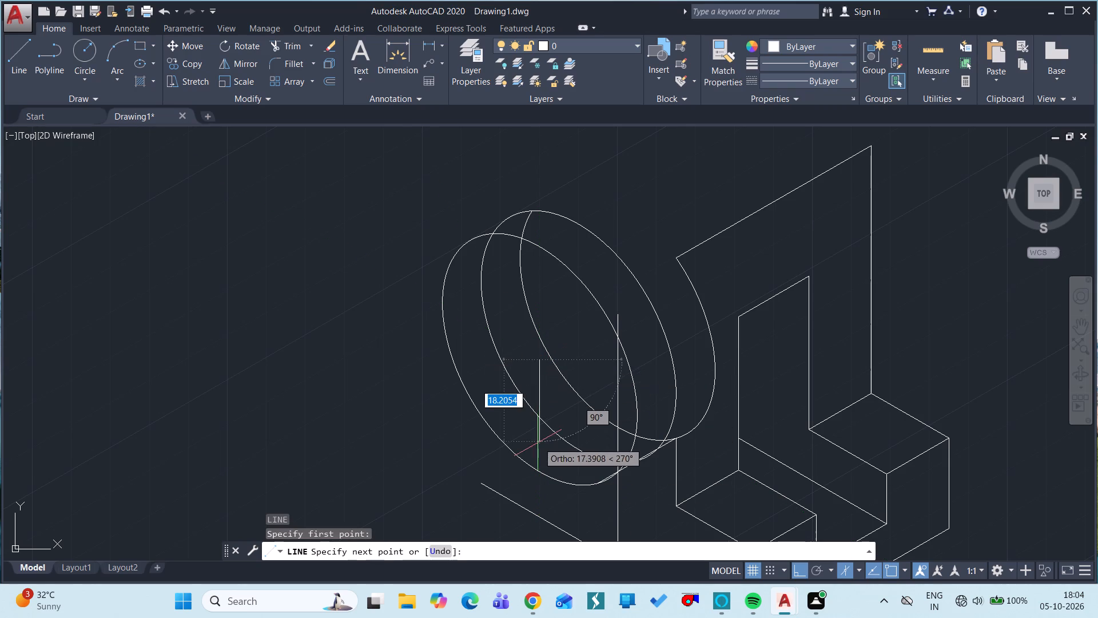
pyautogui.click(536, 494)
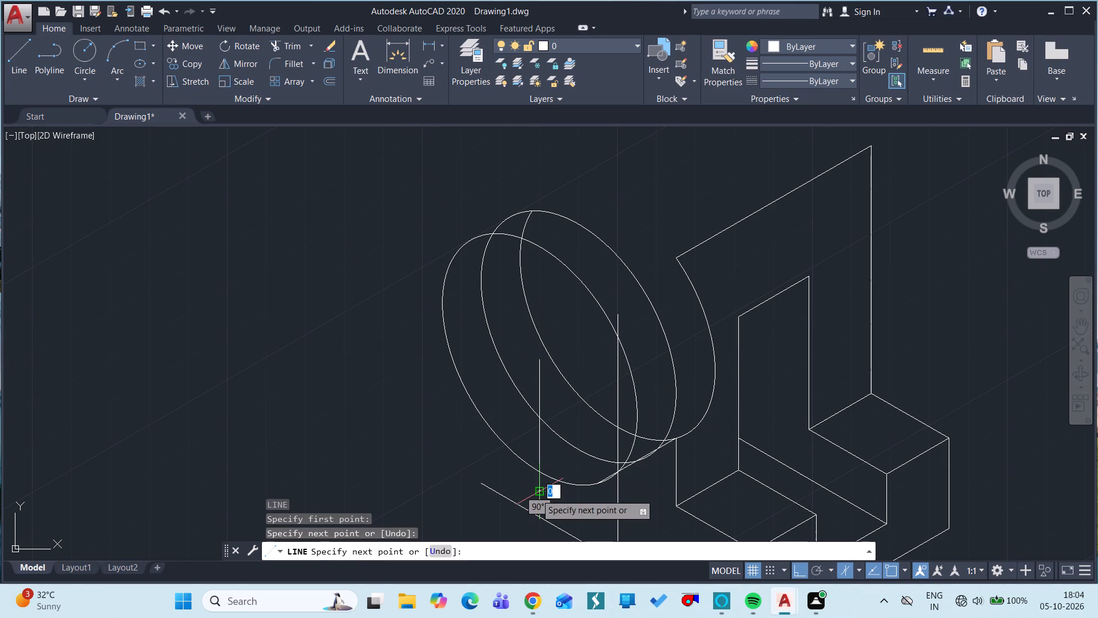
pyautogui.press('Escape')
# Trim the part of the centre's vertical line that extends below the front isocircle.
pyautogui.write('TR')
pyautogui.press('space')
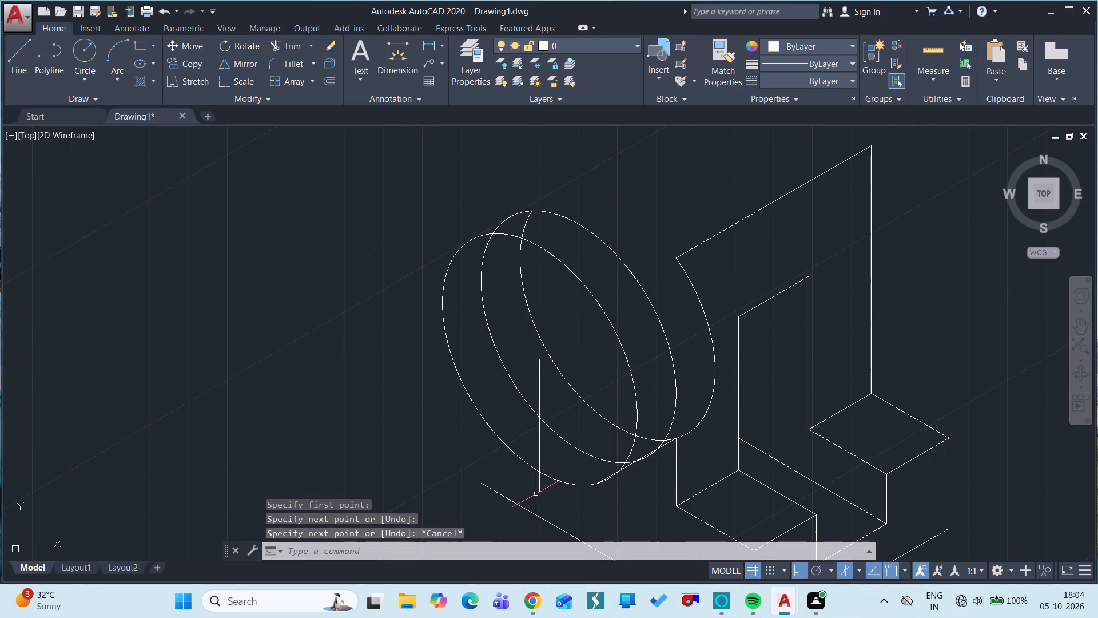
pyautogui.press('space')
pyautogui.press('space')
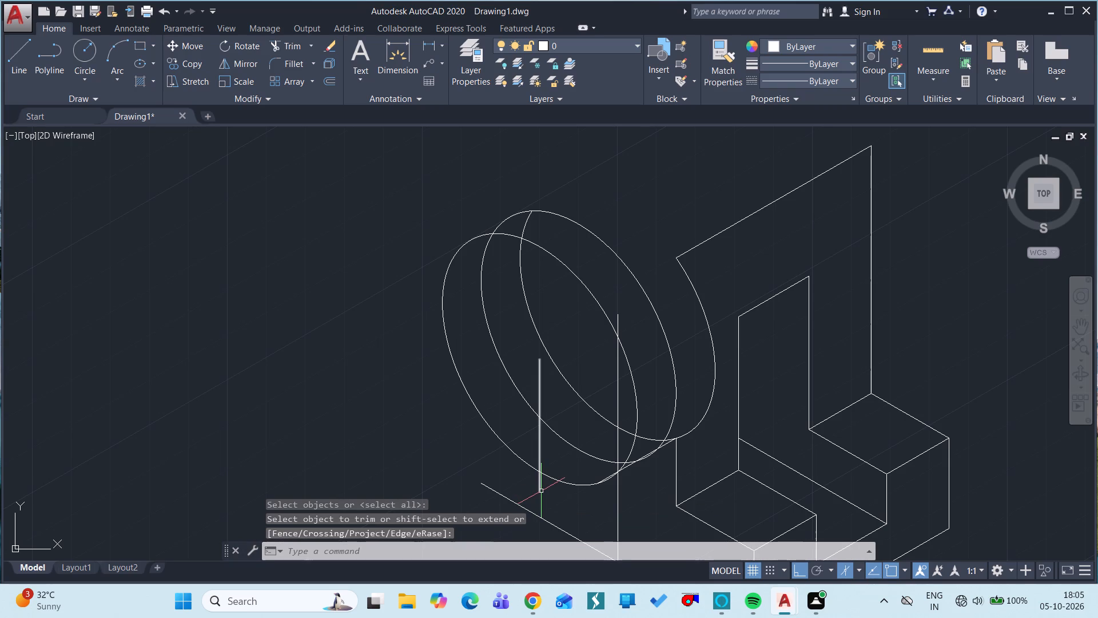
pyautogui.write('TR')
pyautogui.press('space')
pyautogui.press('space')
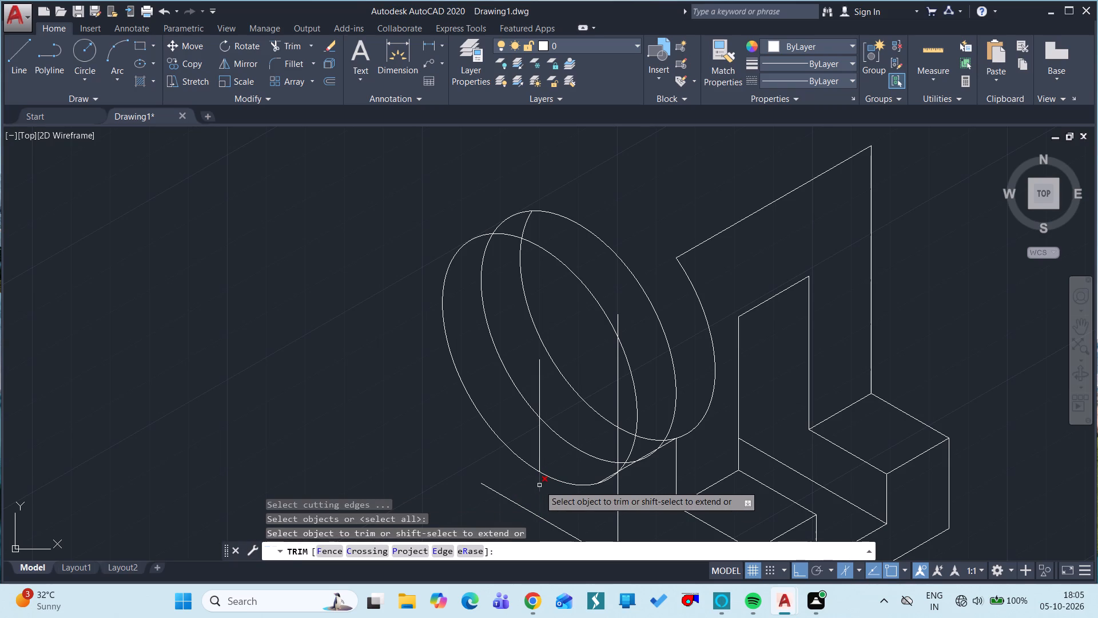
pyautogui.click(539, 485)
pyautogui.press('Escape')
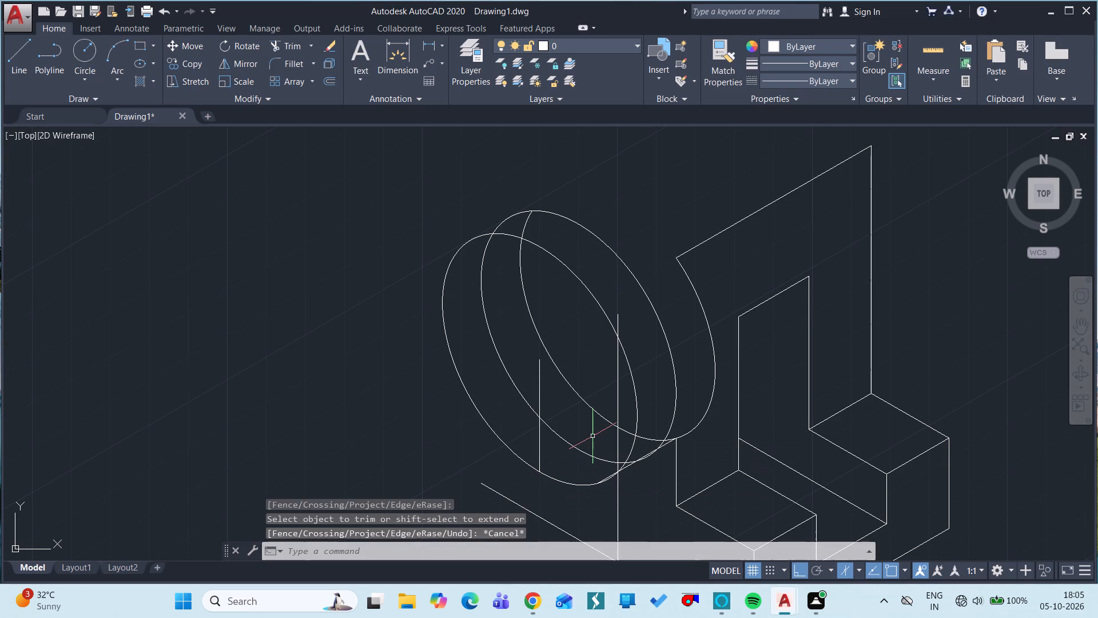
# Draw a 38-long vertical line upward from where the centre's vertical line meets the front isocircle's lower edge.
pyautogui.write('L')
pyautogui.press('space')
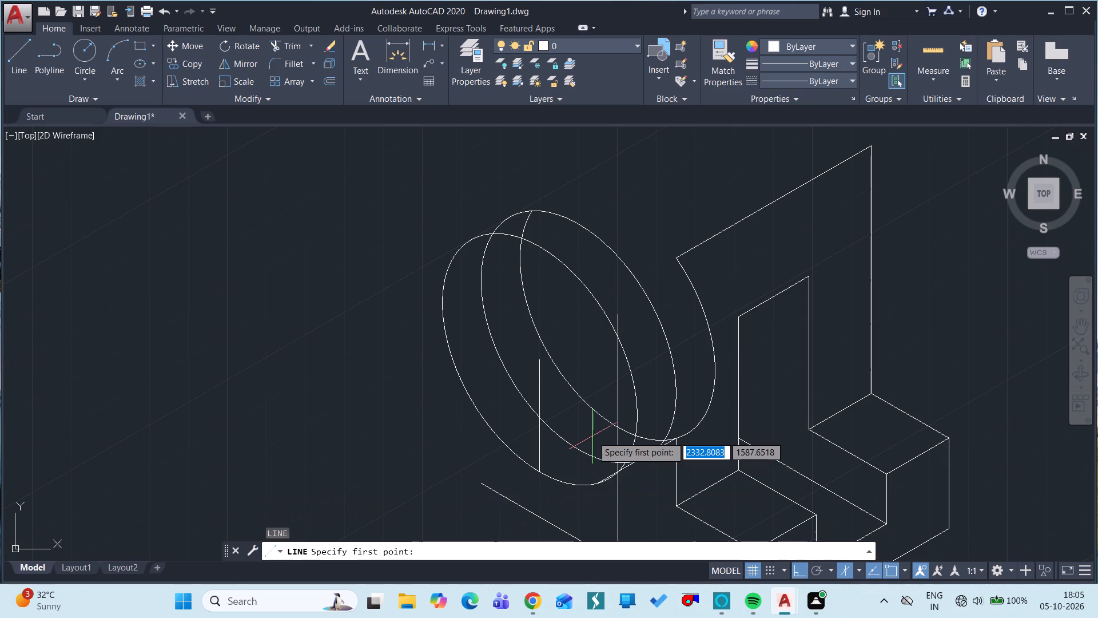
pyautogui.click(539, 475)
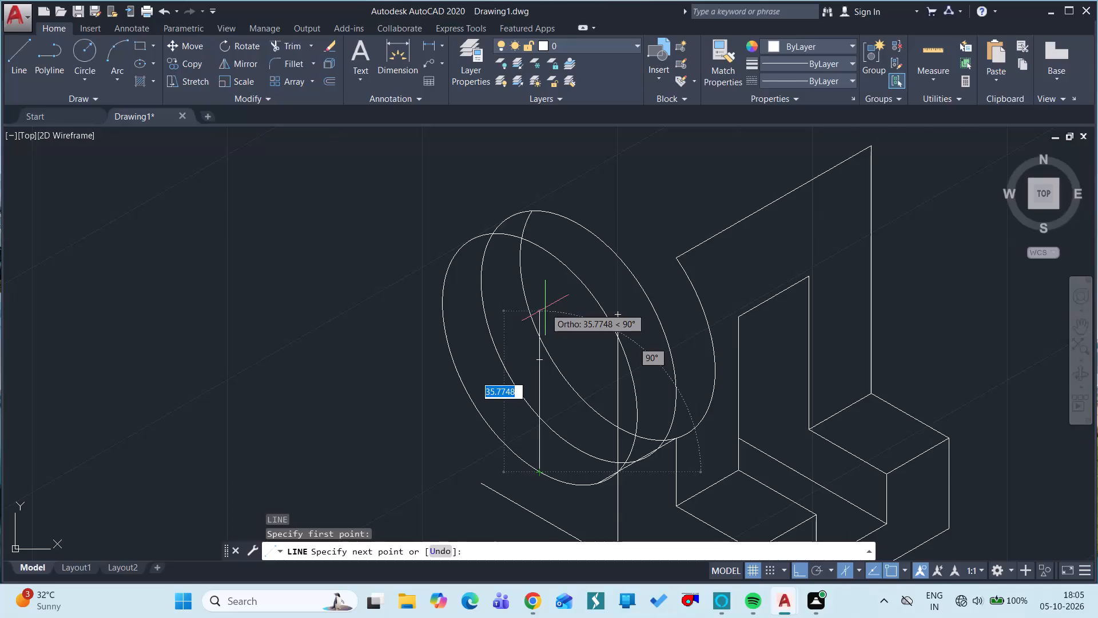
pyautogui.write('38')
pyautogui.press('space')
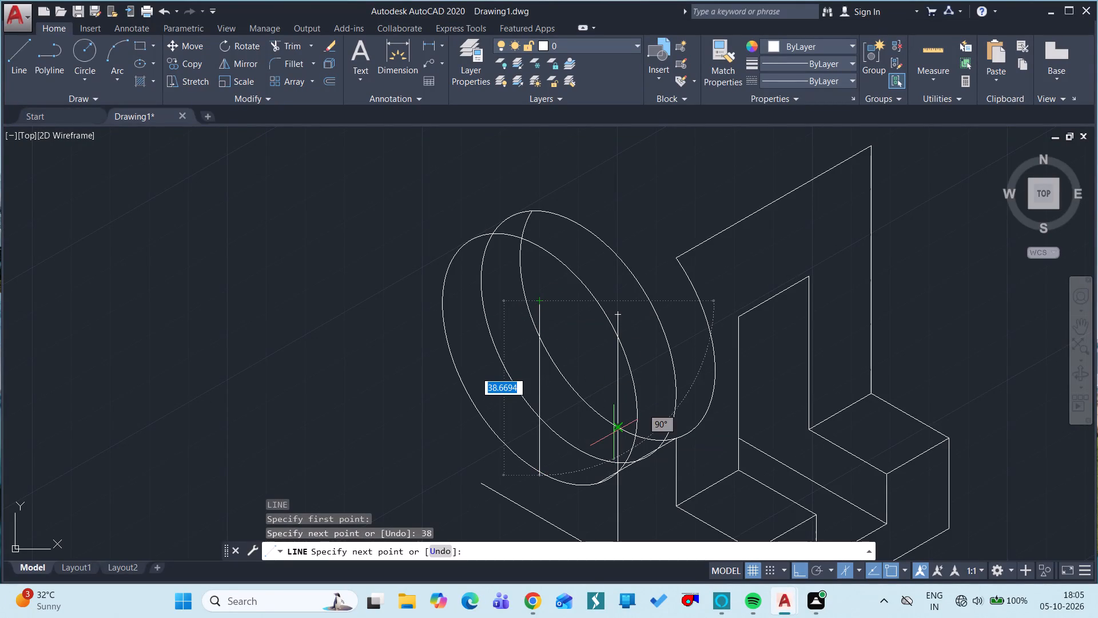
pyautogui.press('Escape')
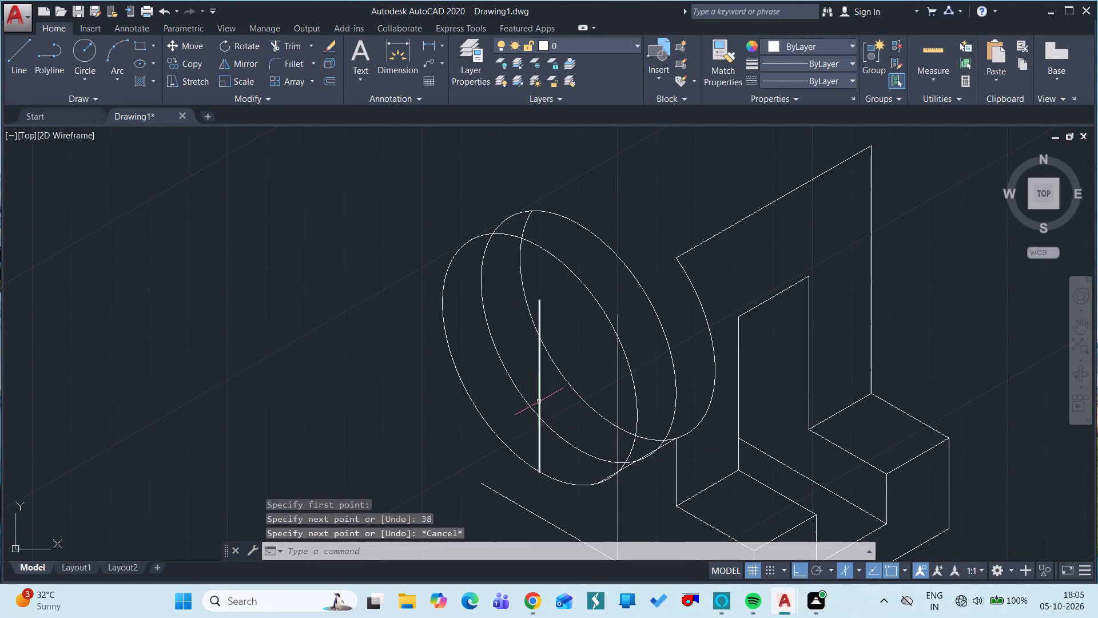
pyautogui.click(538, 466)
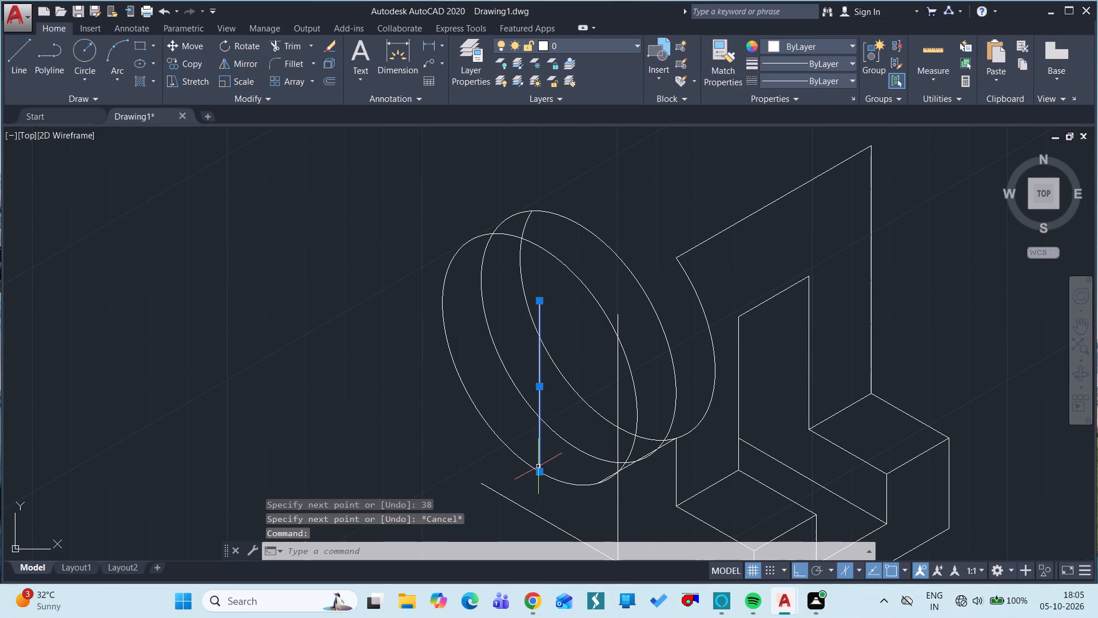
pyautogui.press('Escape')
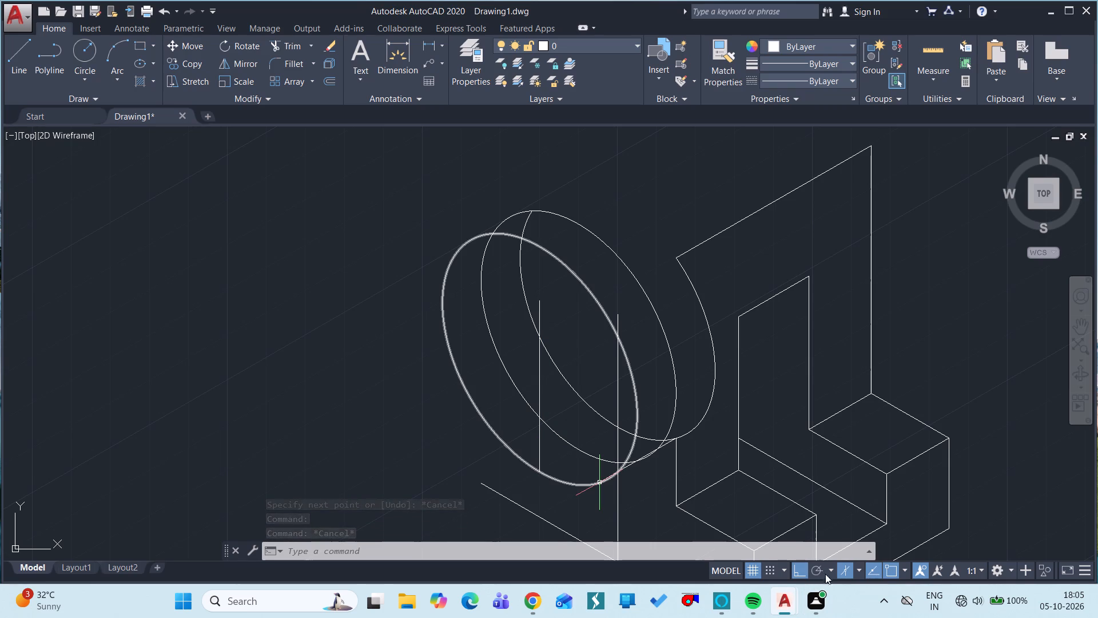
# On the left isoplane, draw a line about 36 long at 150° from the top of the 38-long vertical line.
pyautogui.click(856, 572)
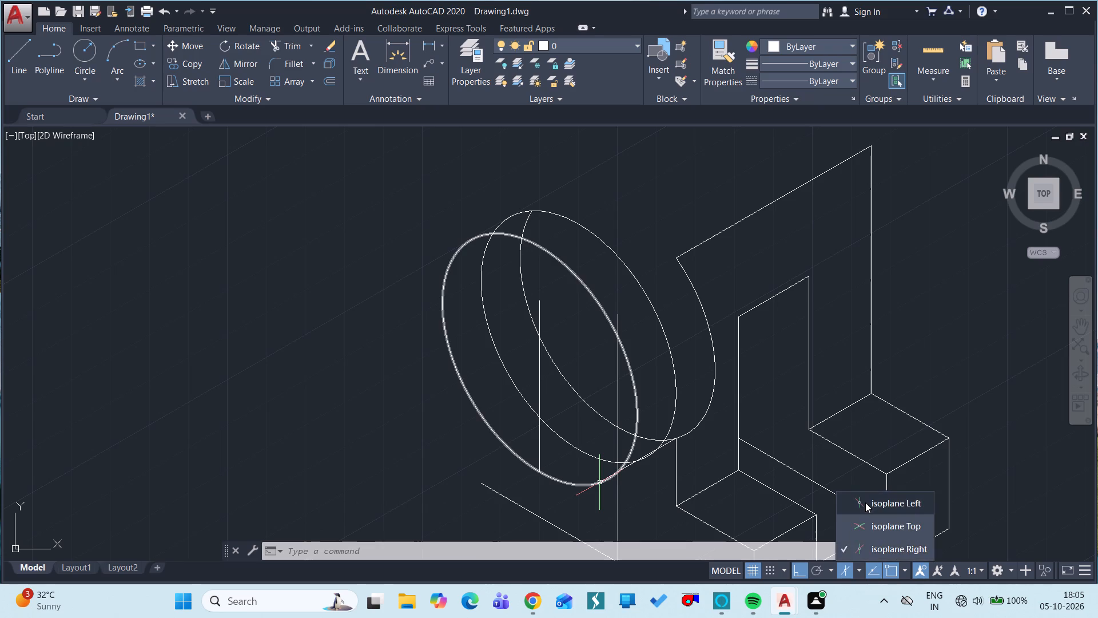
pyautogui.click(865, 502)
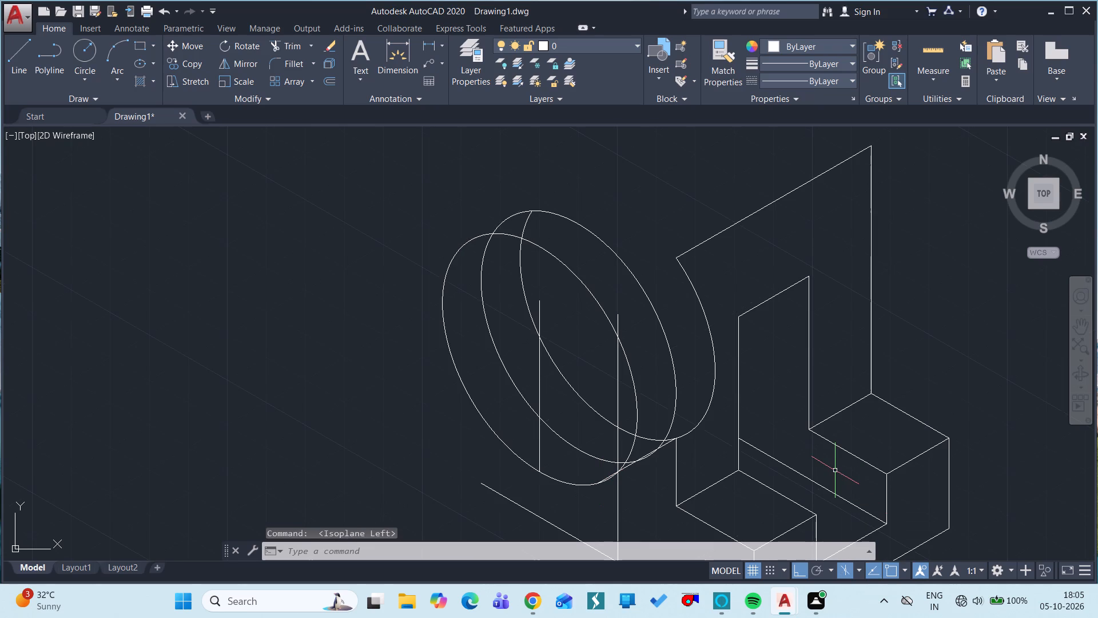
pyautogui.write('L')
pyautogui.press('space')
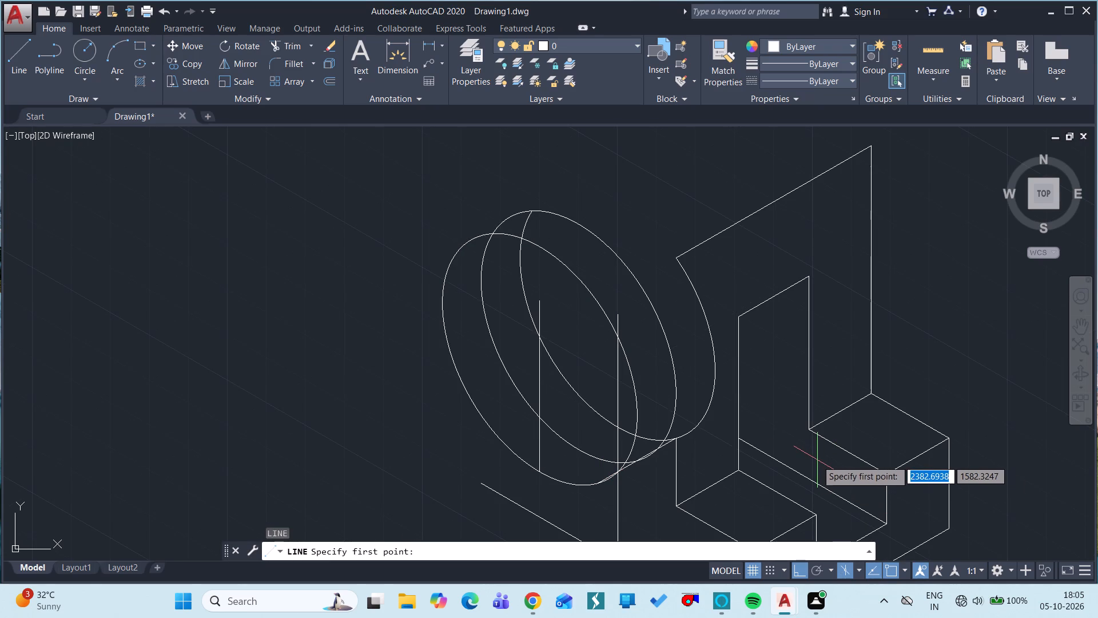
pyautogui.click(539, 302)
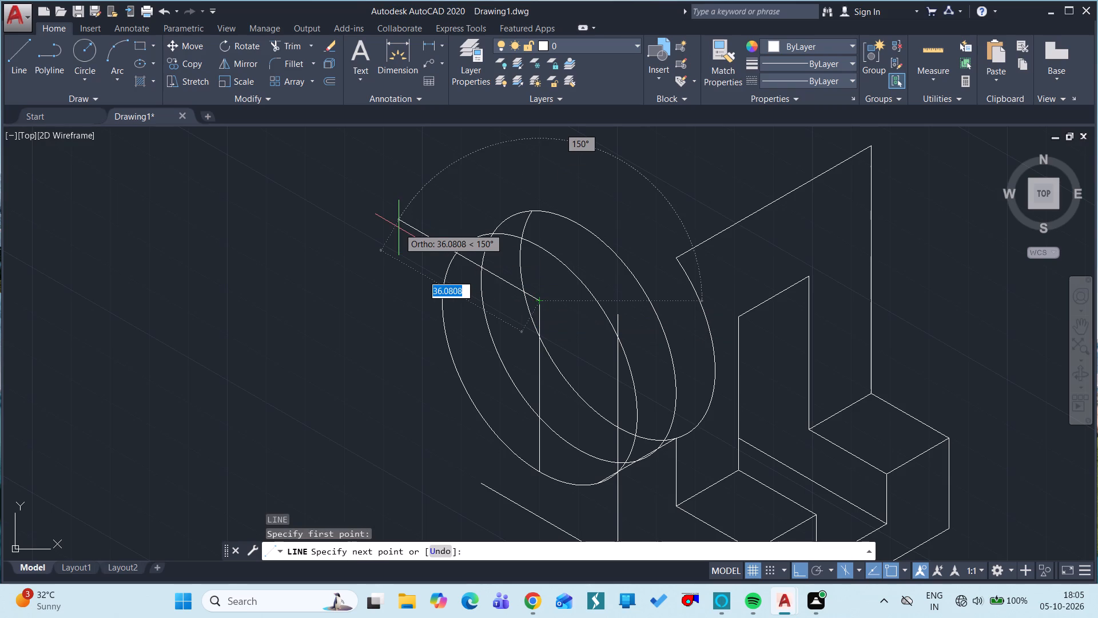
pyautogui.click(399, 228)
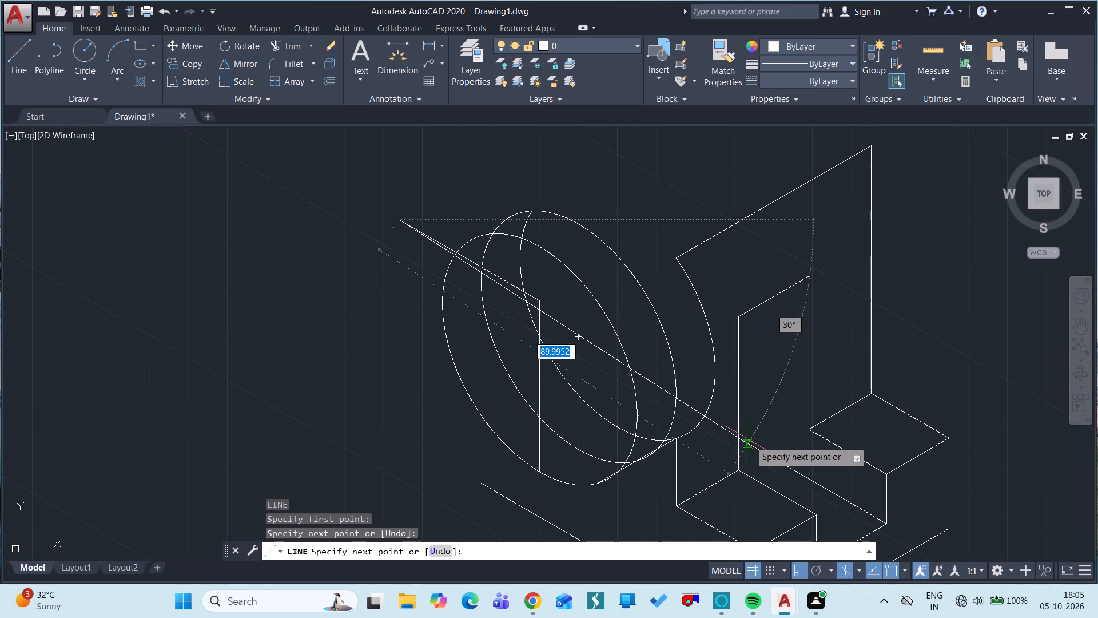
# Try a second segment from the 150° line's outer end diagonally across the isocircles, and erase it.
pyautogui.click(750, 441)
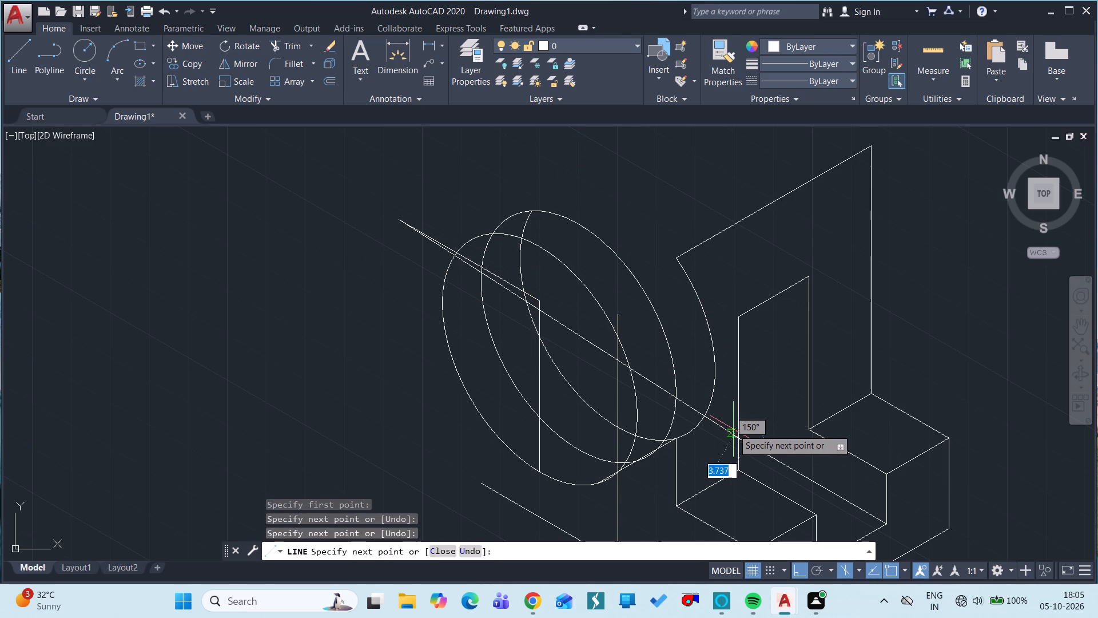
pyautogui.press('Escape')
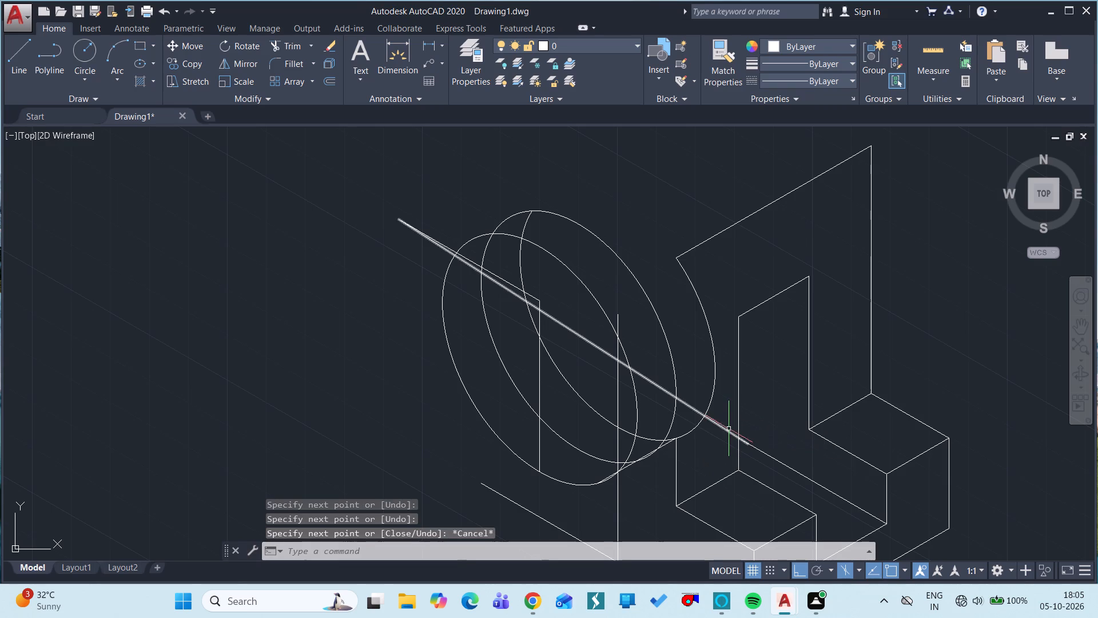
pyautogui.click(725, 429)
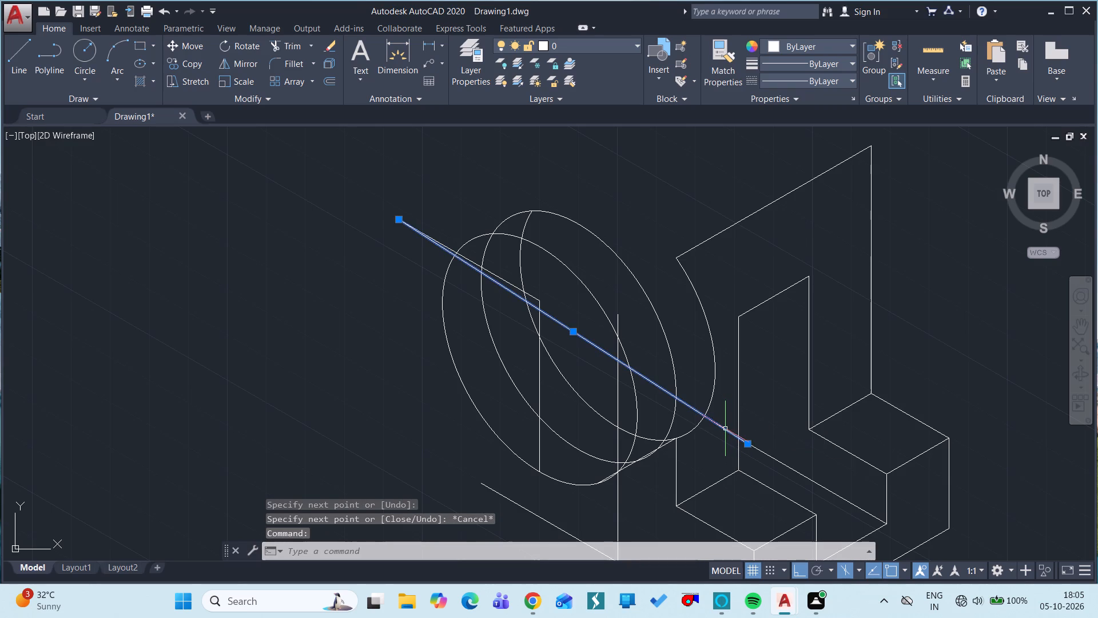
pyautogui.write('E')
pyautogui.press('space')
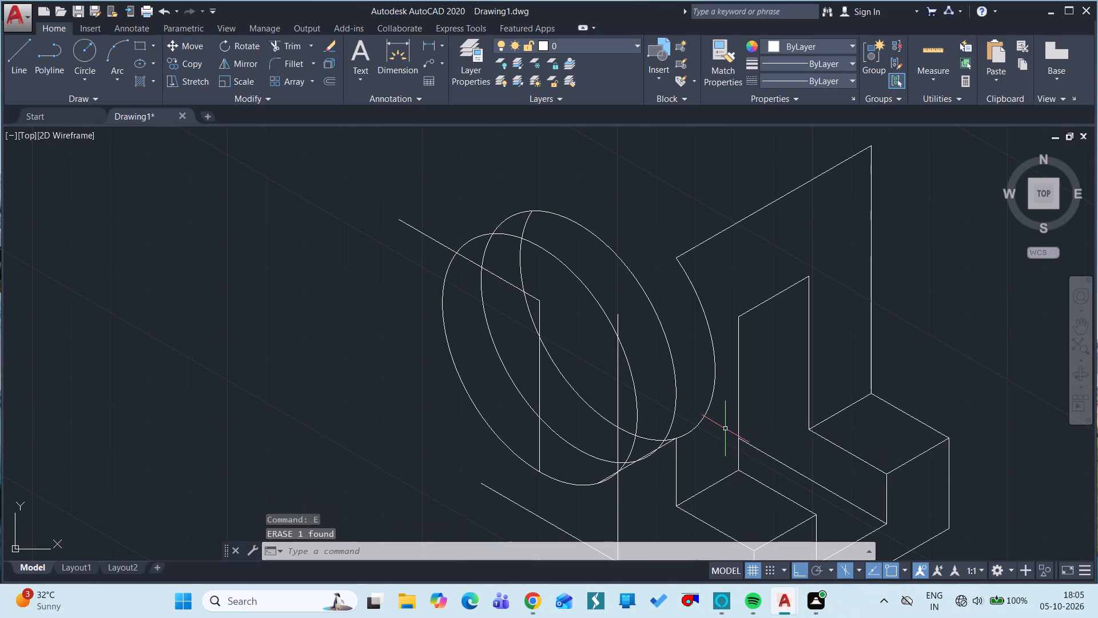
# Draw a line from the top of the 38-long vertical line, opposite to the 150° line, extending past the rear isocircle's arc.
pyautogui.write('L')
pyautogui.press('space')
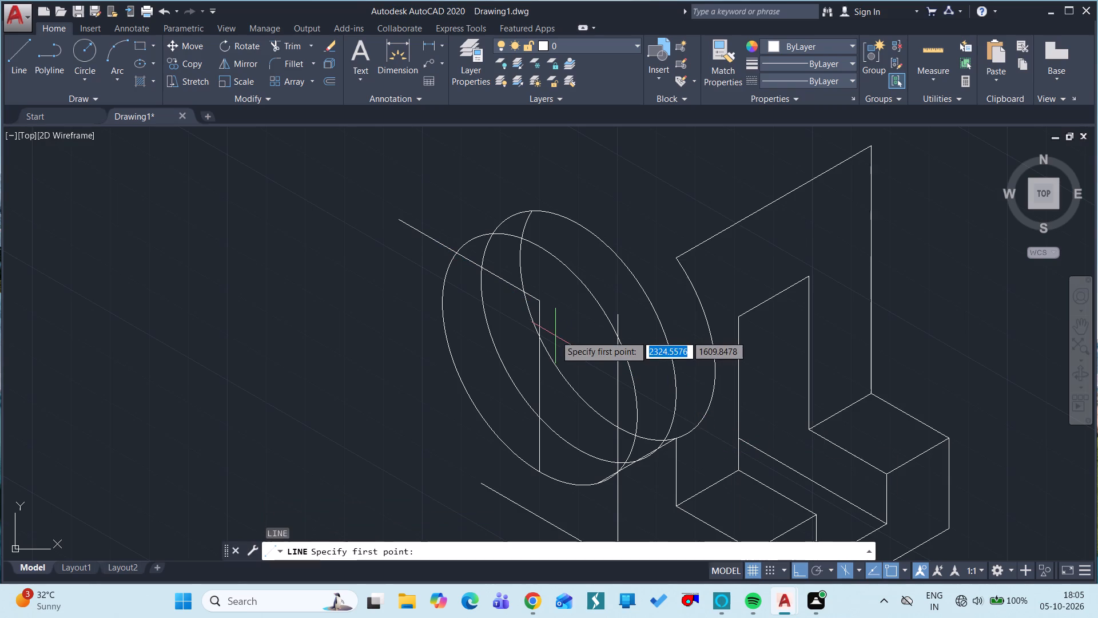
pyautogui.click(539, 302)
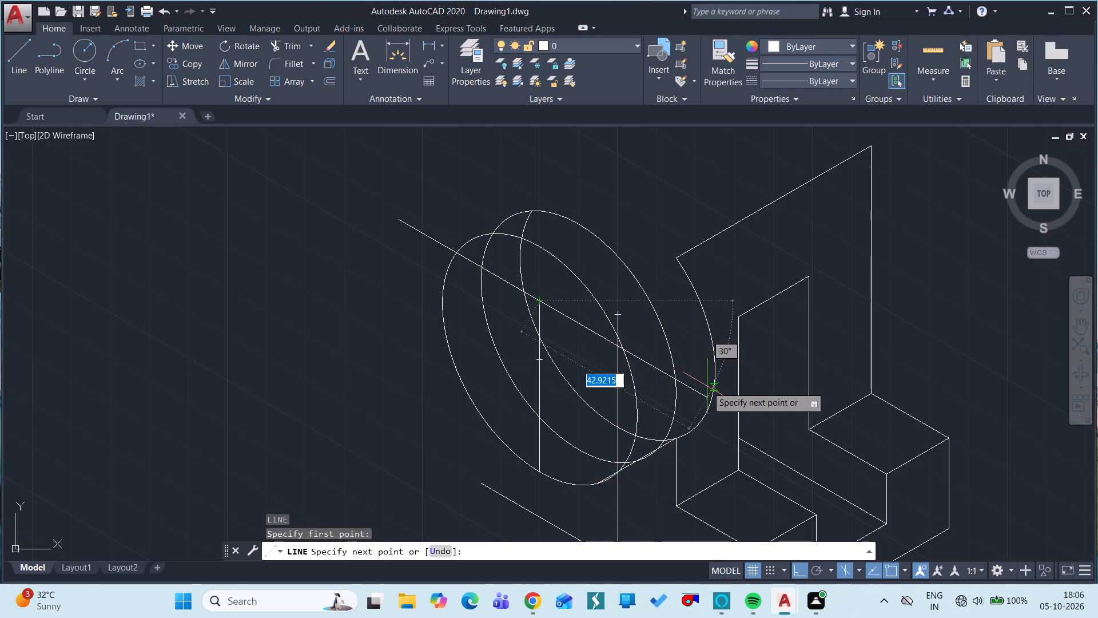
pyautogui.click(728, 416)
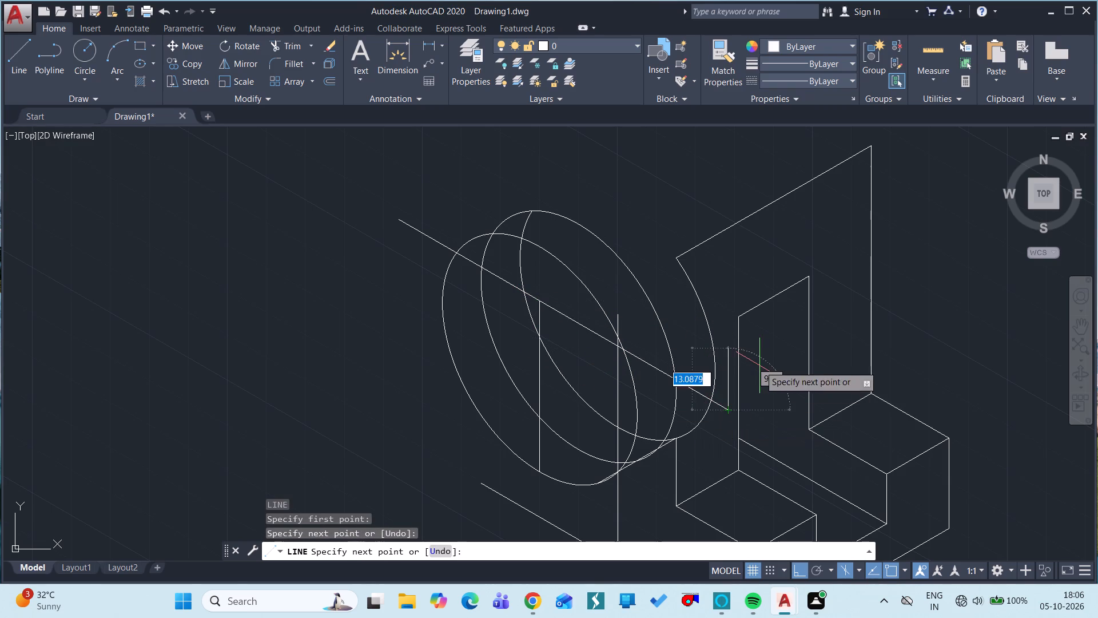
pyautogui.press('Escape')
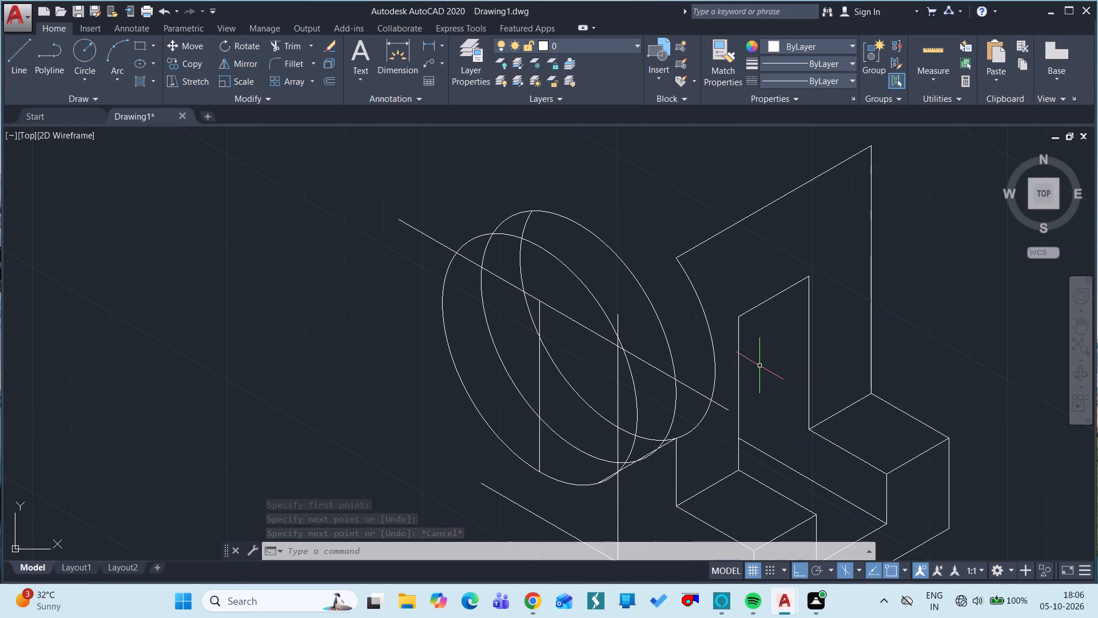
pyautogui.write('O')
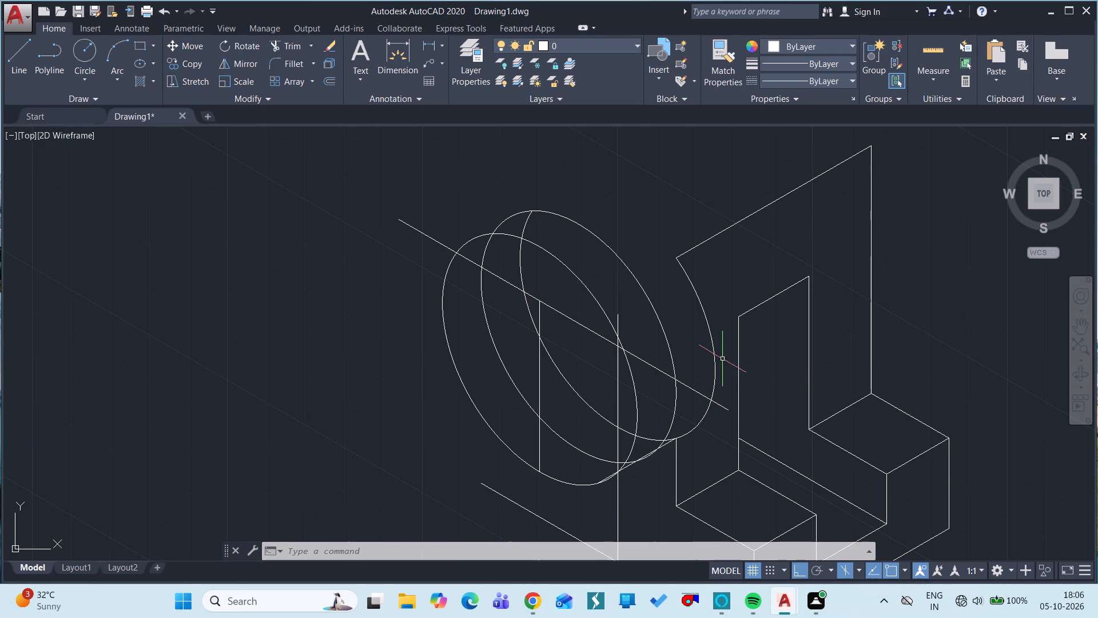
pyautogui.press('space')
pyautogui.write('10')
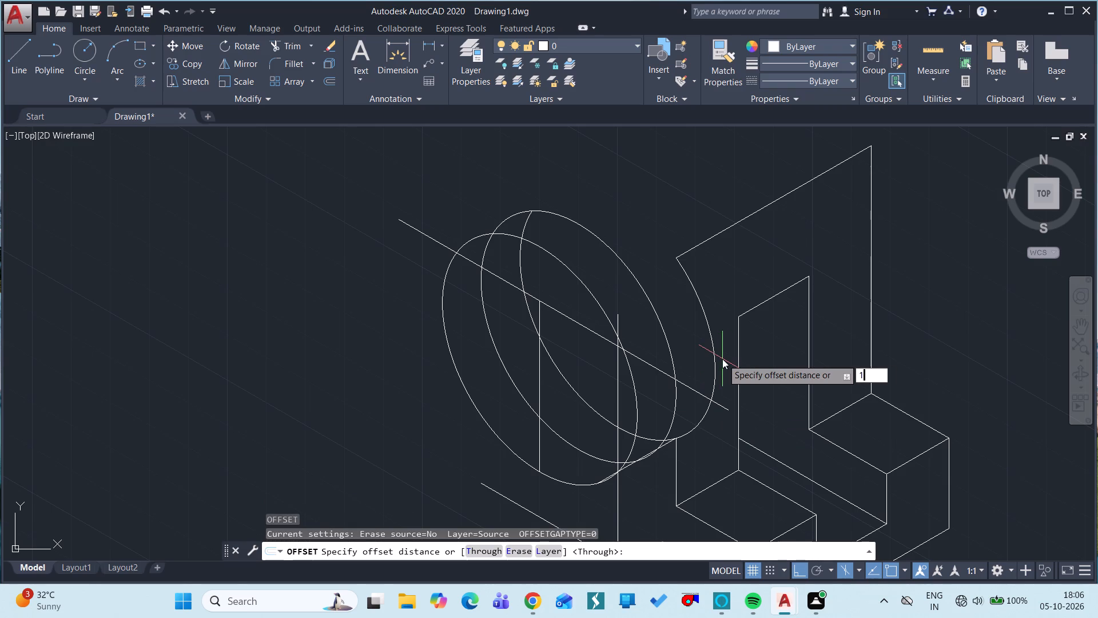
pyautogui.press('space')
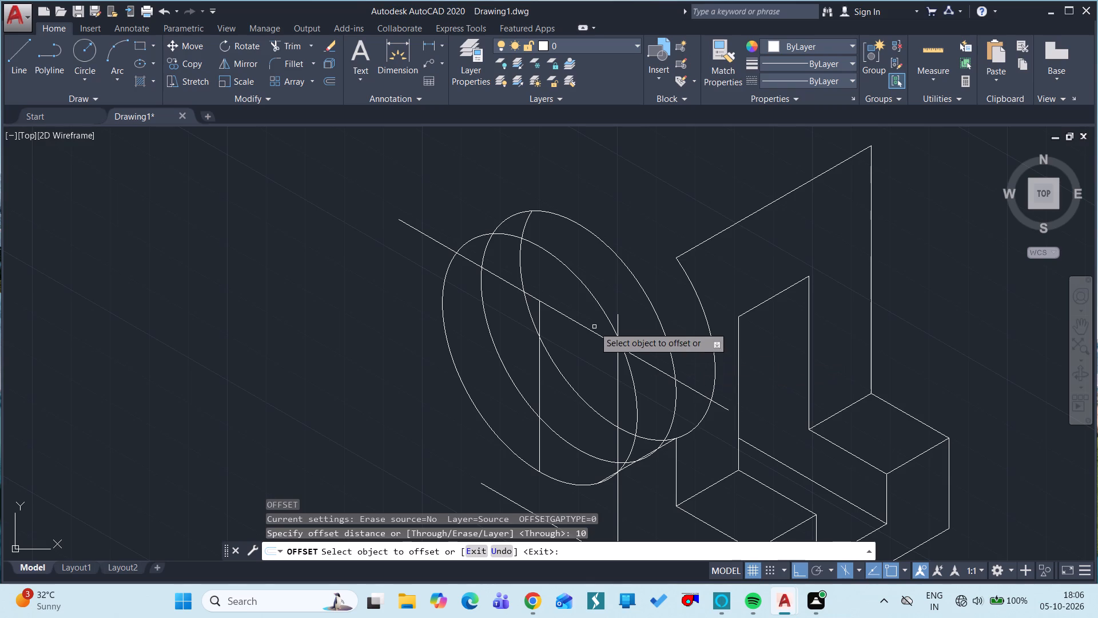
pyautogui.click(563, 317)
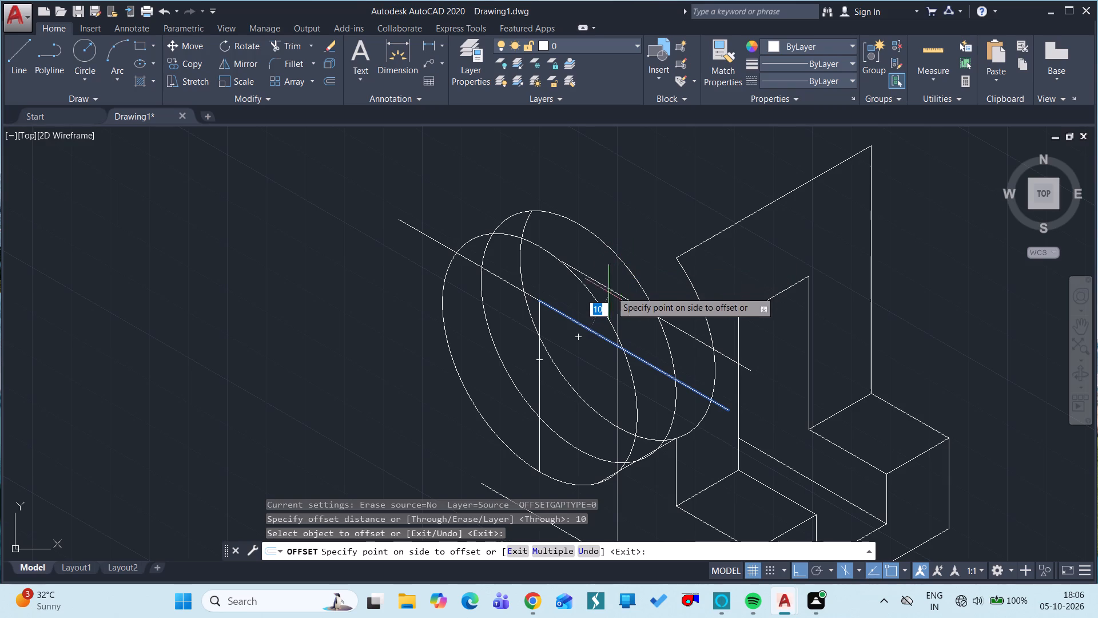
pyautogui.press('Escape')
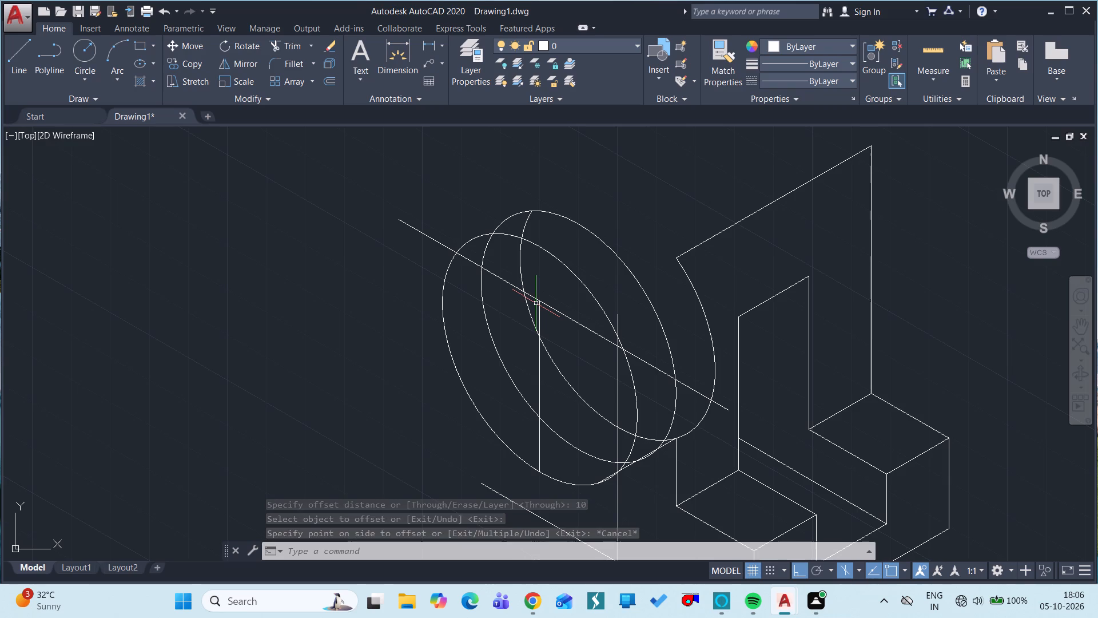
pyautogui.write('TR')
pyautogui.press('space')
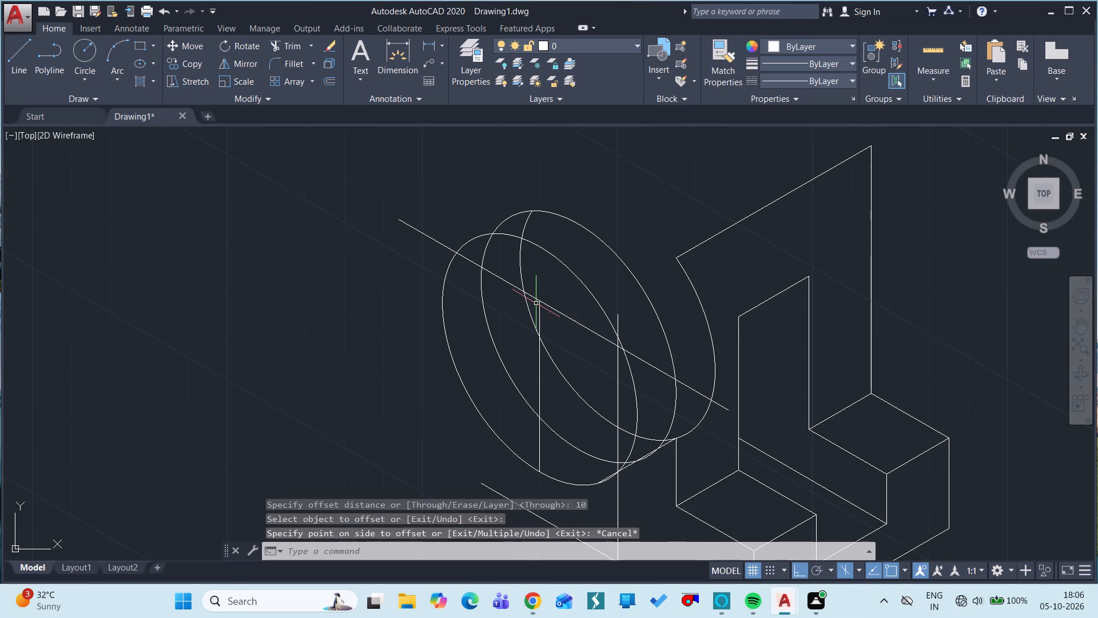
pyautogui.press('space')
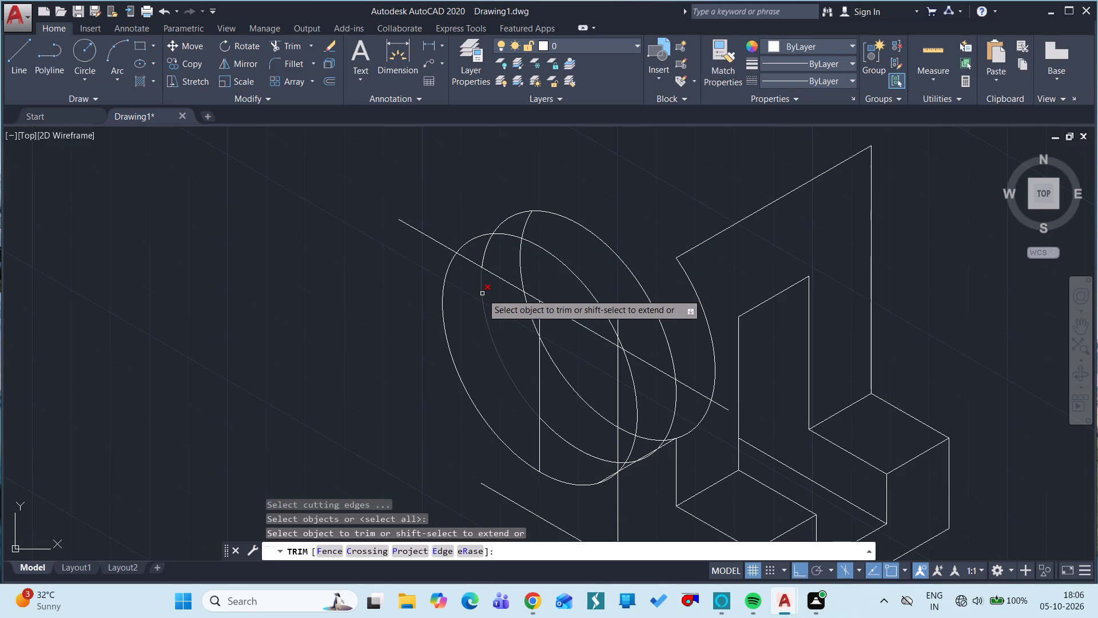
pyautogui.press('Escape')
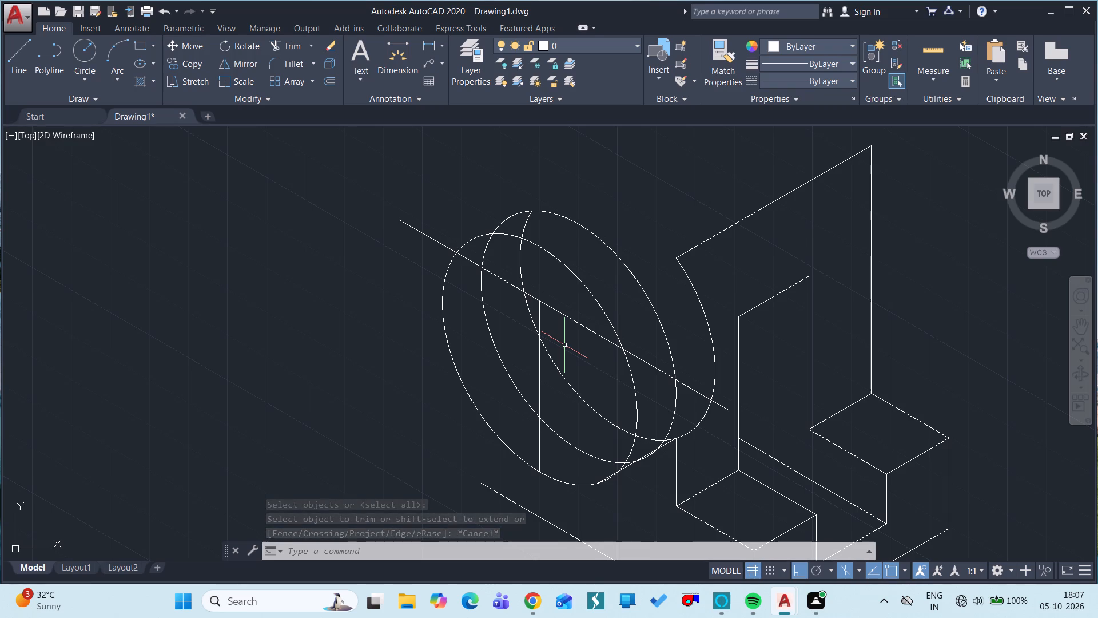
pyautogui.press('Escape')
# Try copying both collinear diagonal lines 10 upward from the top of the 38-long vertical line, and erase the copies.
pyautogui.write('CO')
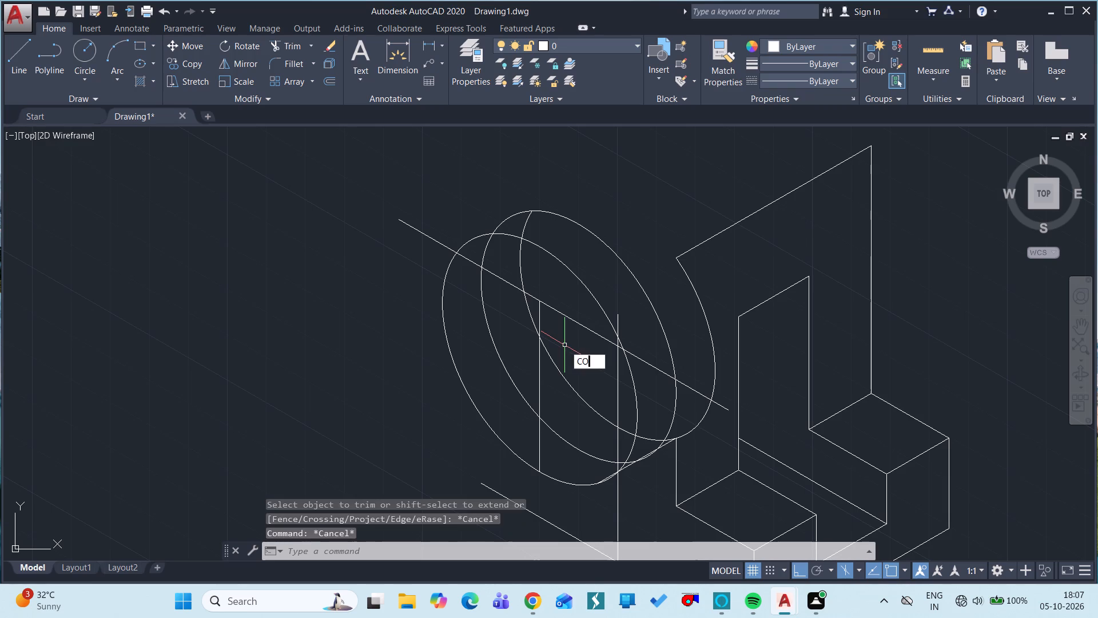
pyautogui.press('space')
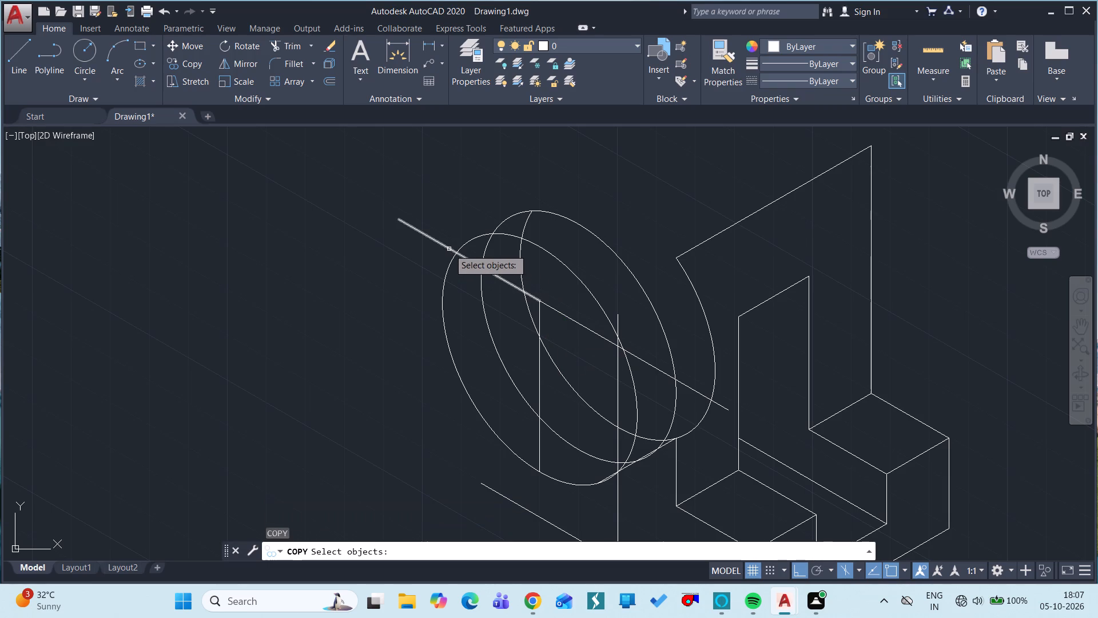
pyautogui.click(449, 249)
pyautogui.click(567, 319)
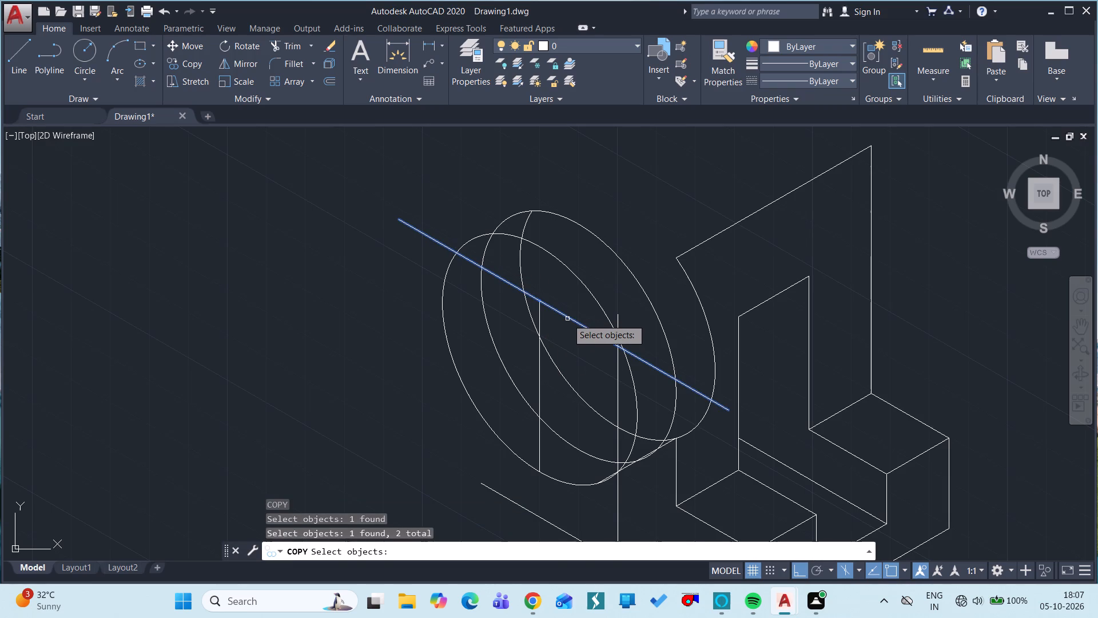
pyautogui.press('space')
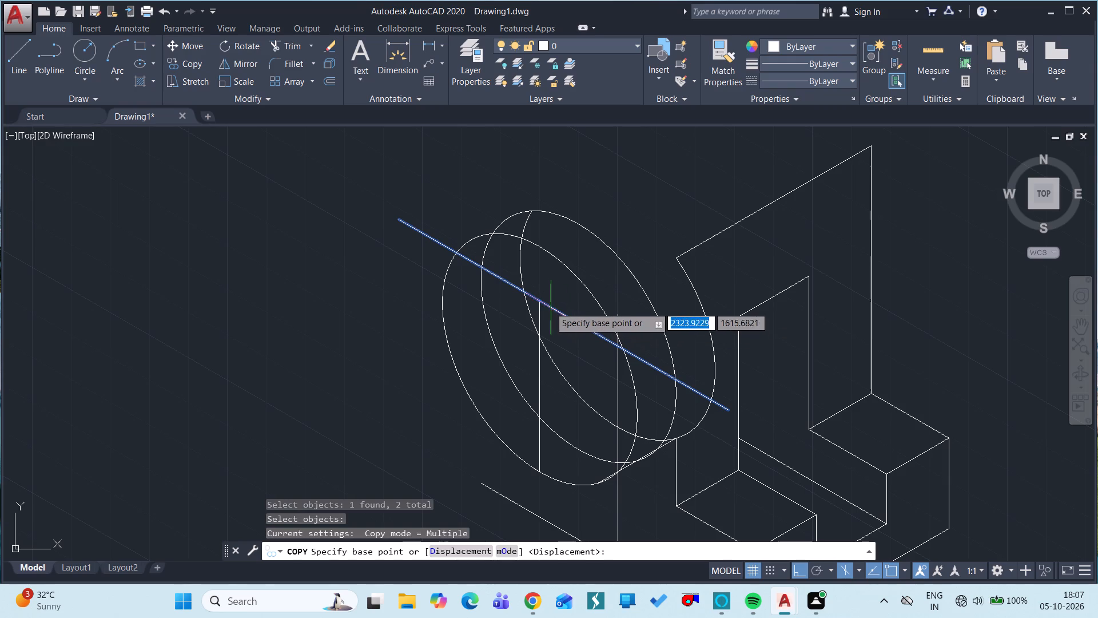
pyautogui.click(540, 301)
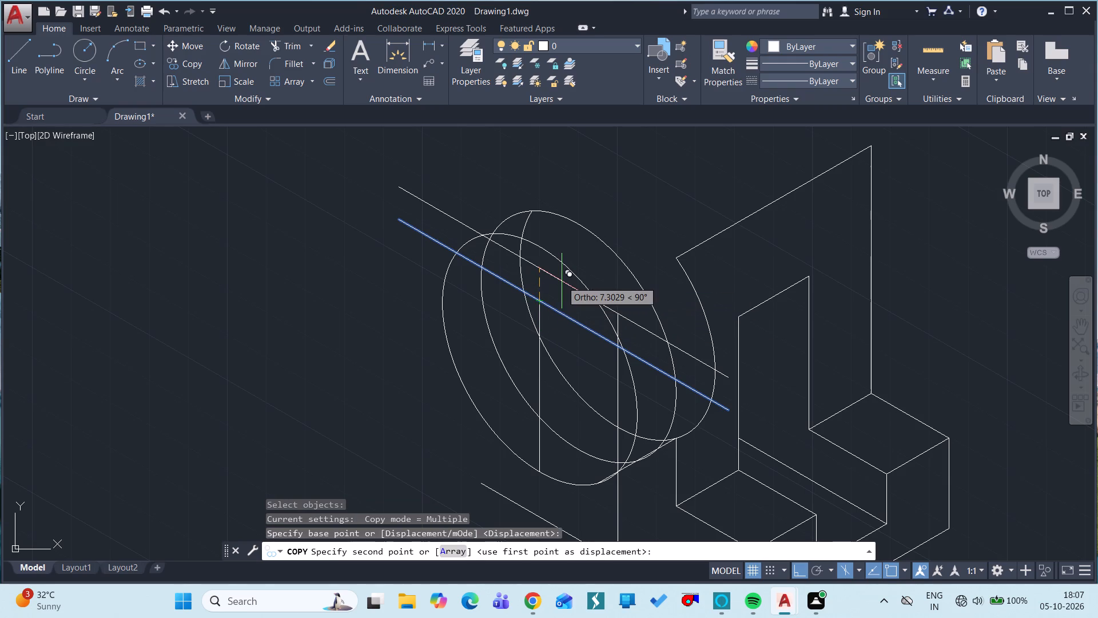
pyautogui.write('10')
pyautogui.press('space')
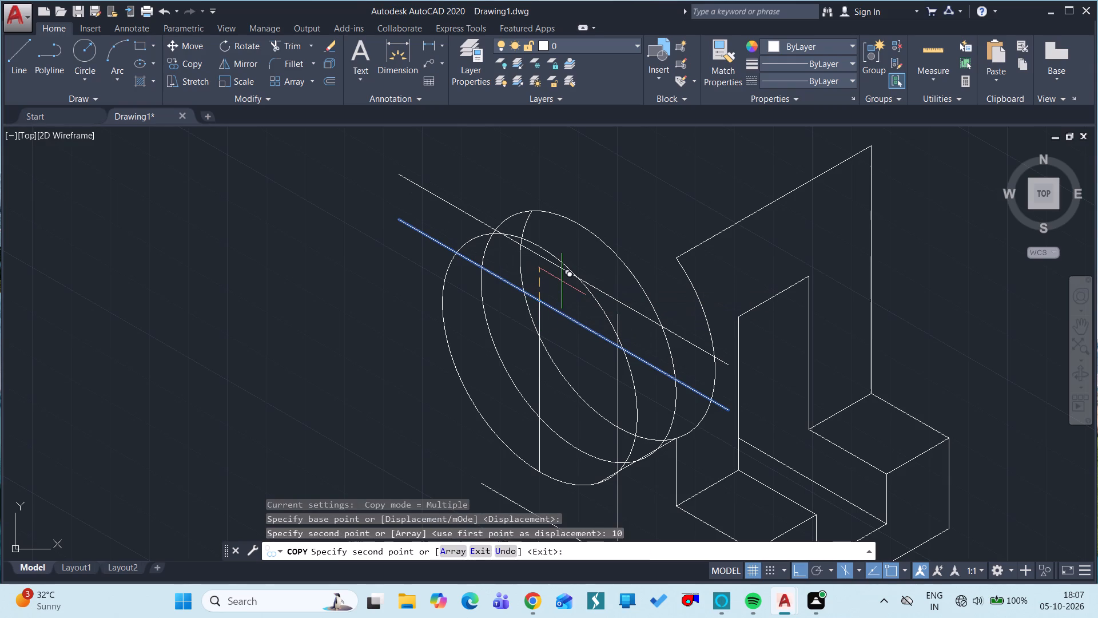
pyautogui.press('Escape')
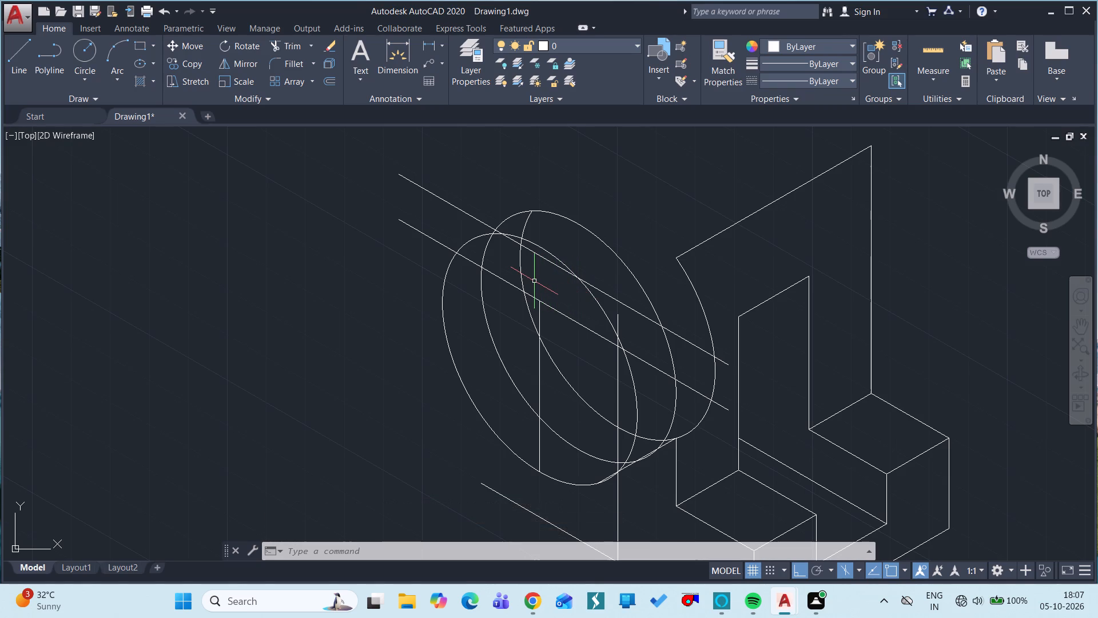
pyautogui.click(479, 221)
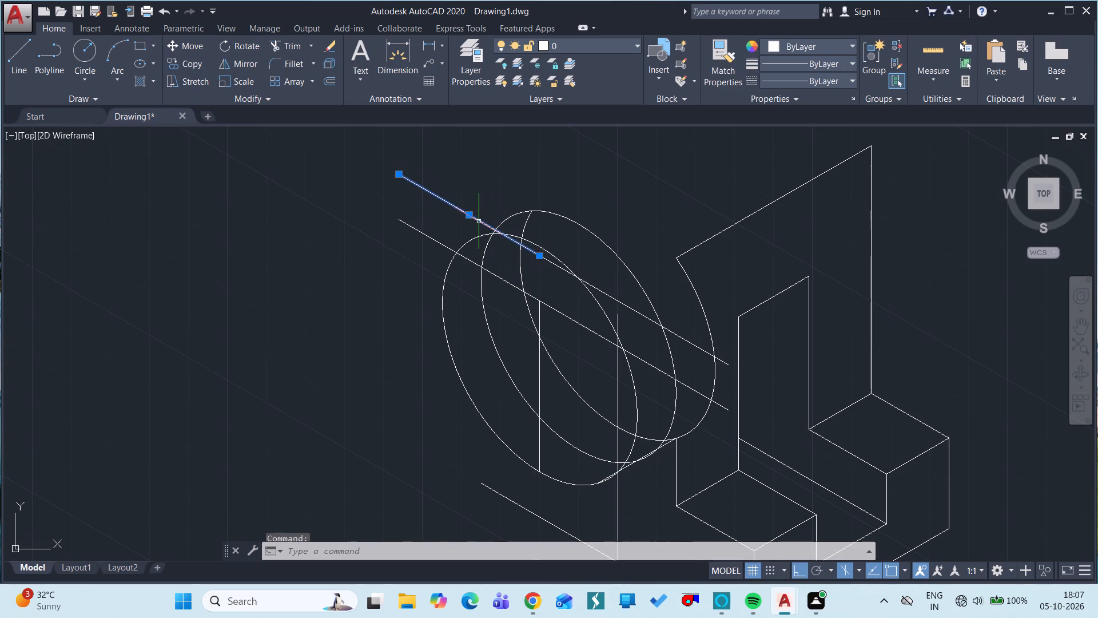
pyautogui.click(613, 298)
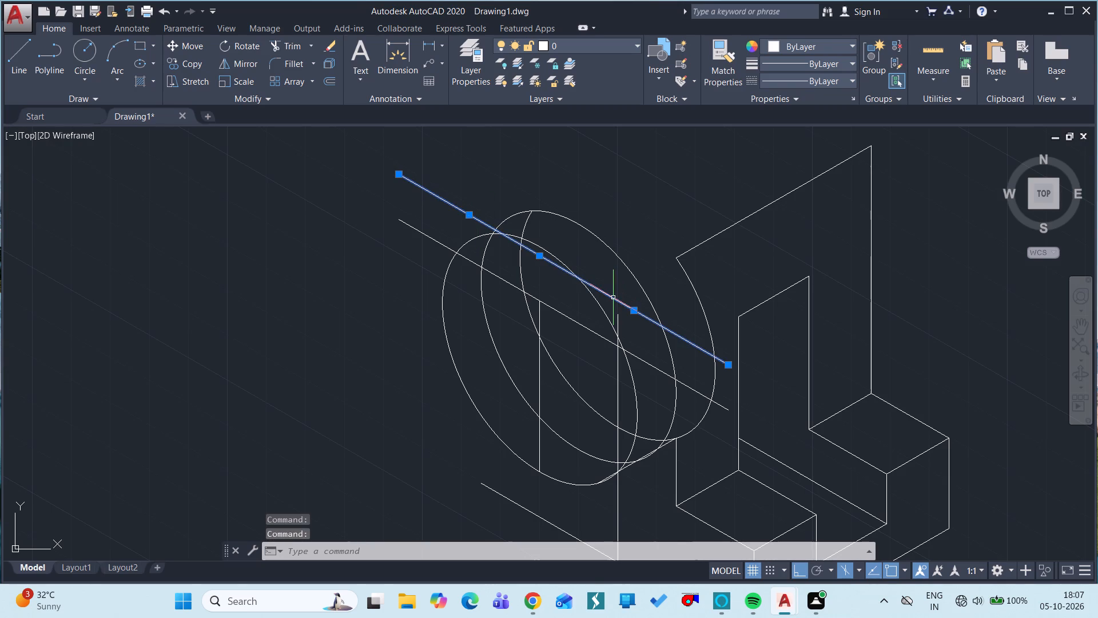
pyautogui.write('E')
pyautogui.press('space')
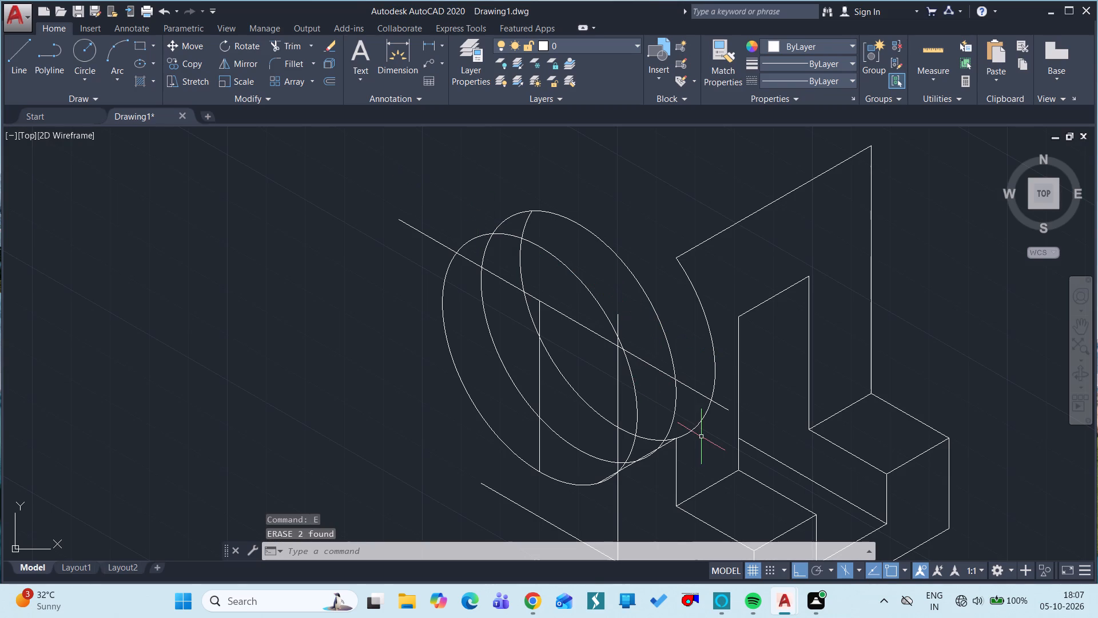
# On the right isoplane, draw a 10-long line at 30° from the diagonal line's upper intersection with the front isocircle.
pyautogui.click(859, 573)
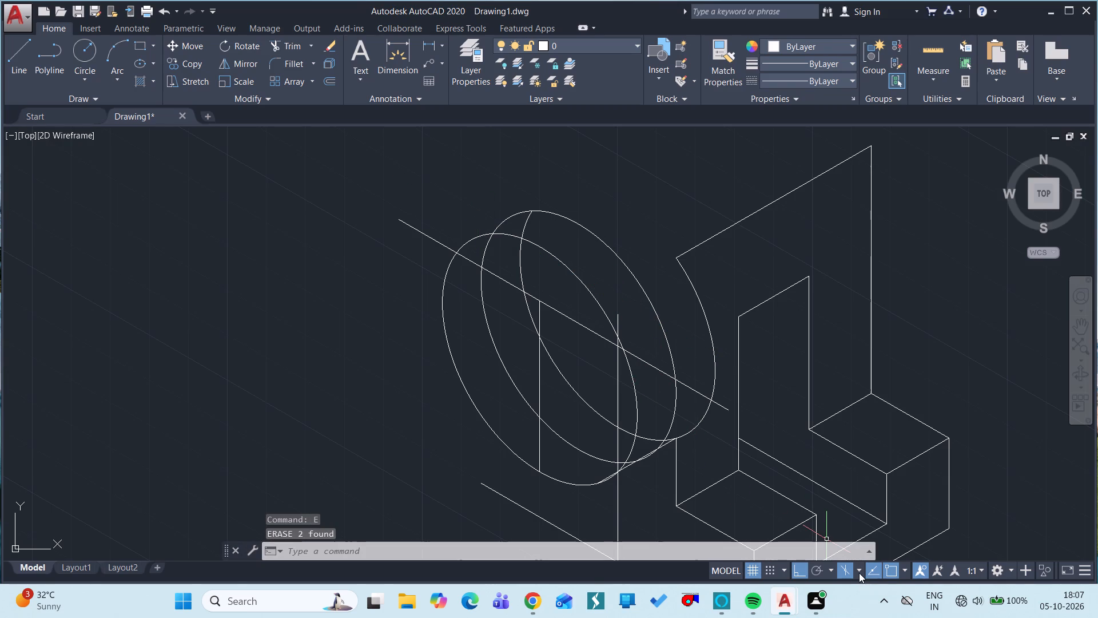
pyautogui.click(862, 550)
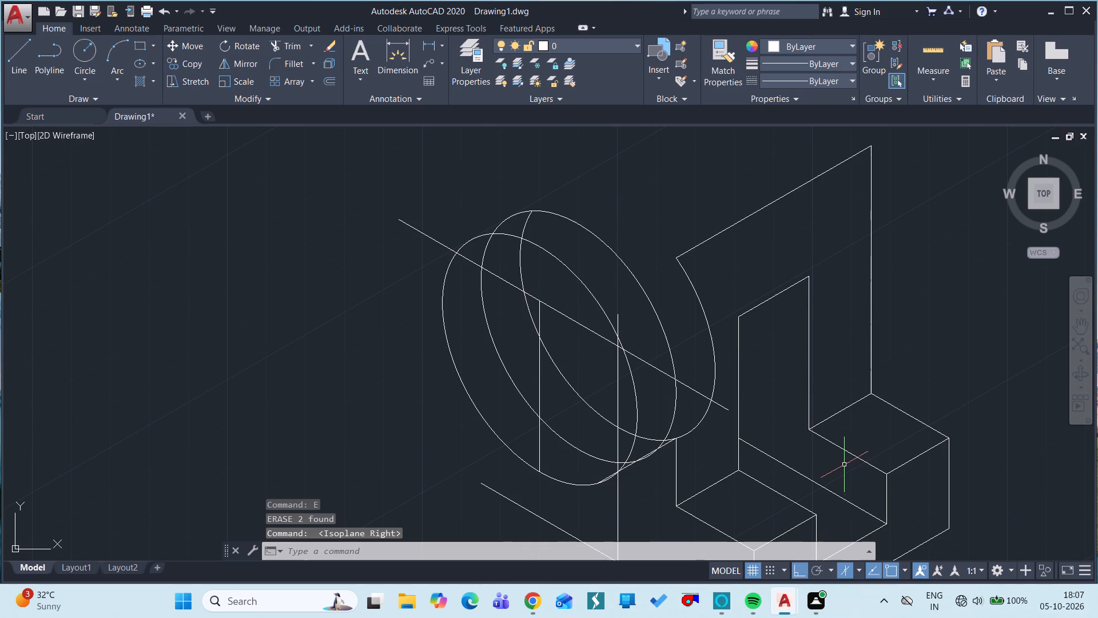
pyautogui.write('L')
pyautogui.press('space')
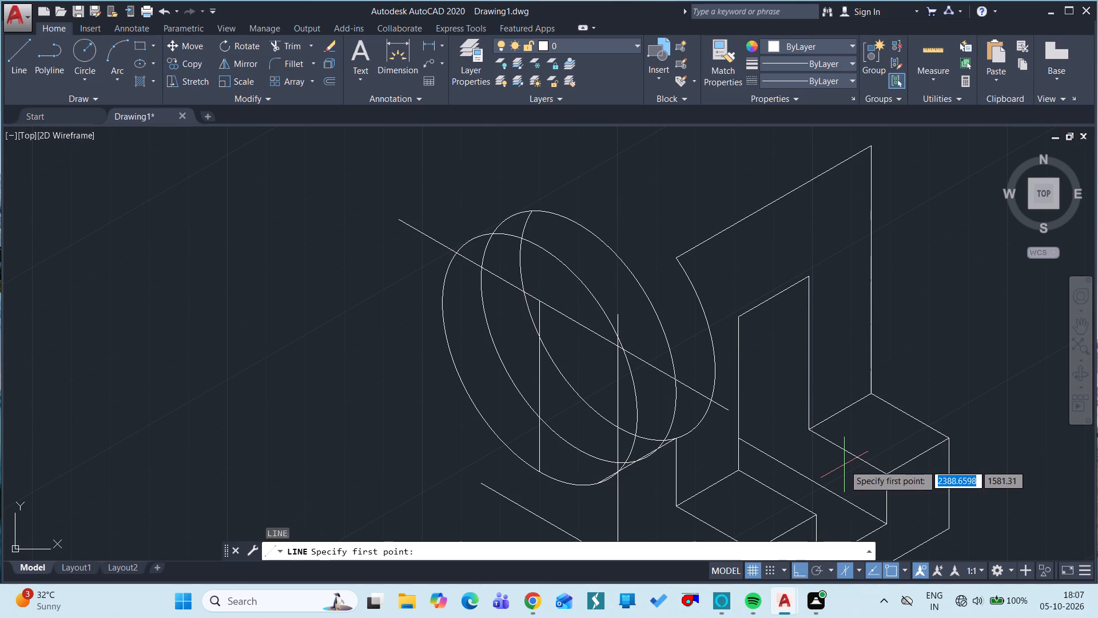
pyautogui.click(455, 255)
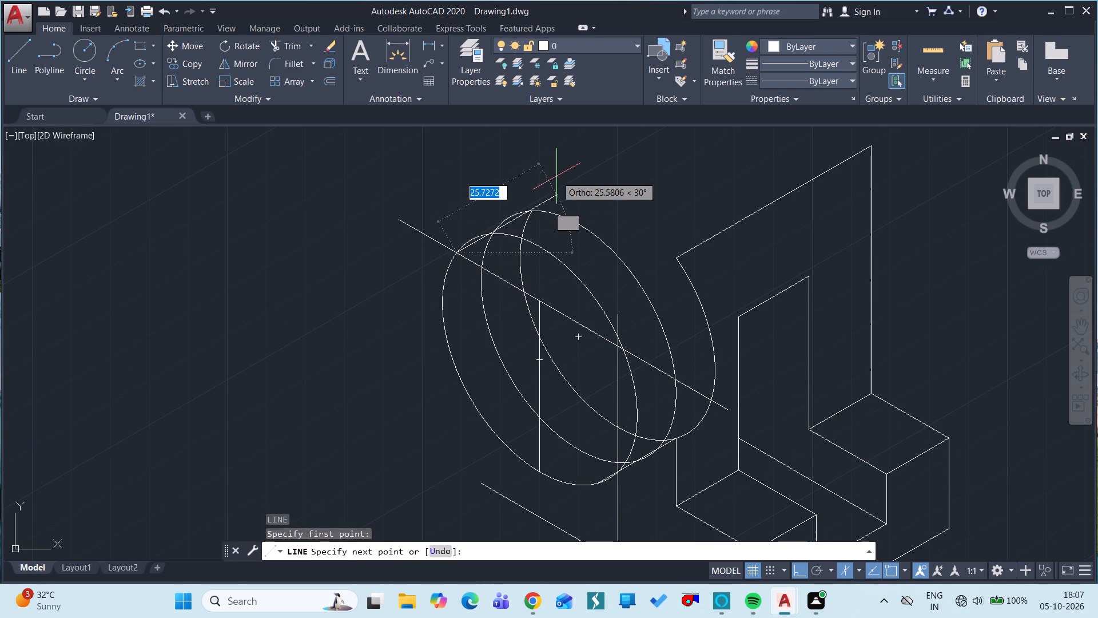
pyautogui.write('10')
pyautogui.press('space')
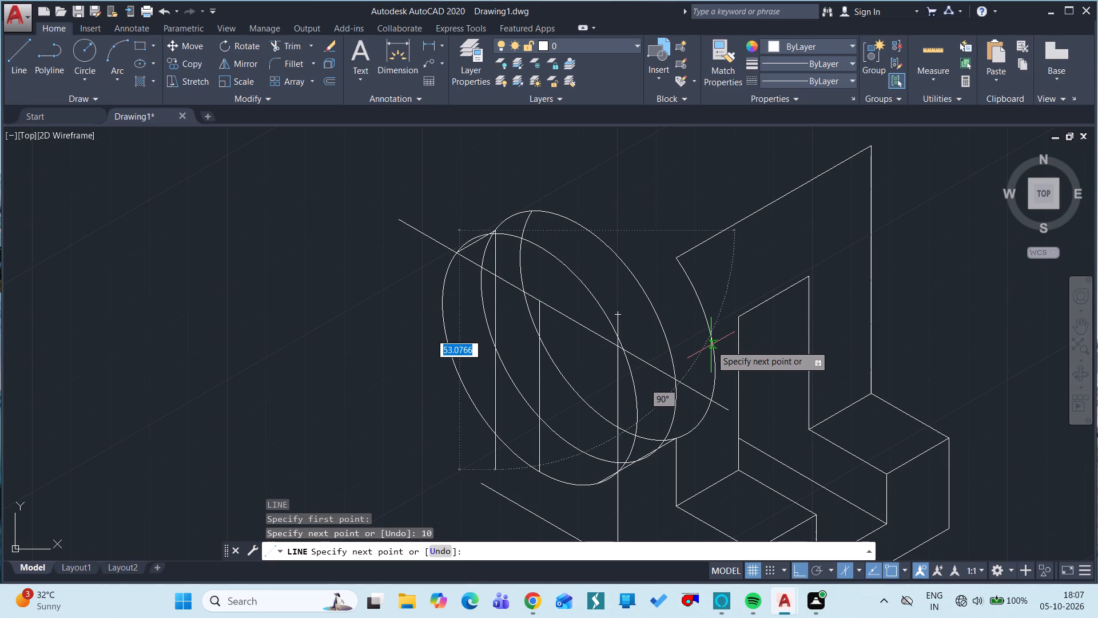
pyautogui.press('Escape')
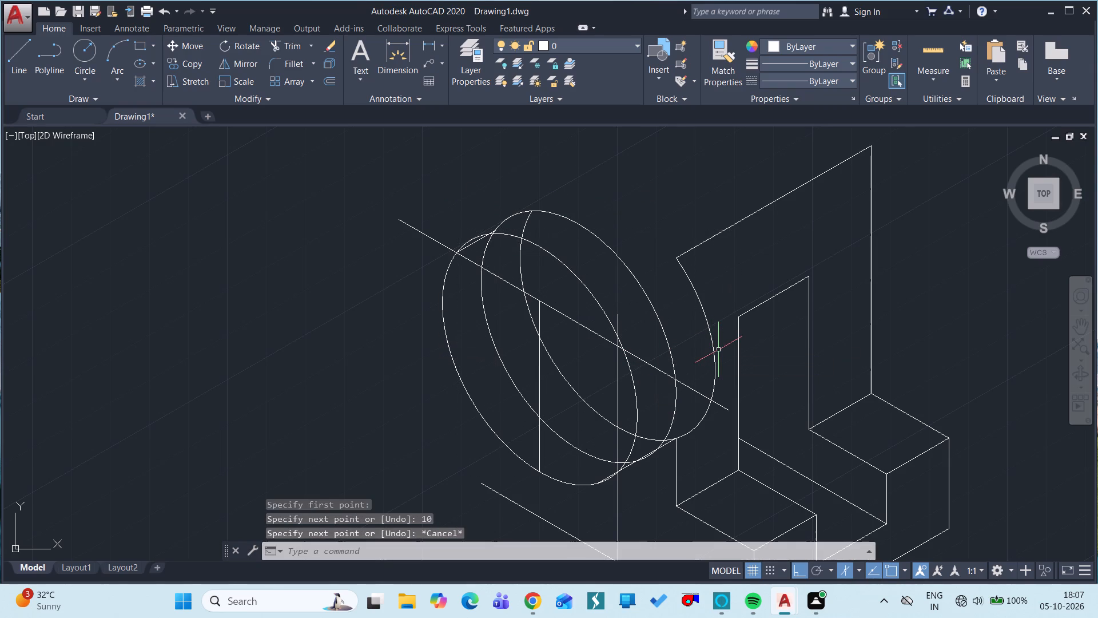
# Draw a 10-long line at 30° from the diagonal's lower intersection with the front isocircle, and connect its end to the first 10-long line's end.
pyautogui.write('L')
pyautogui.press('space')
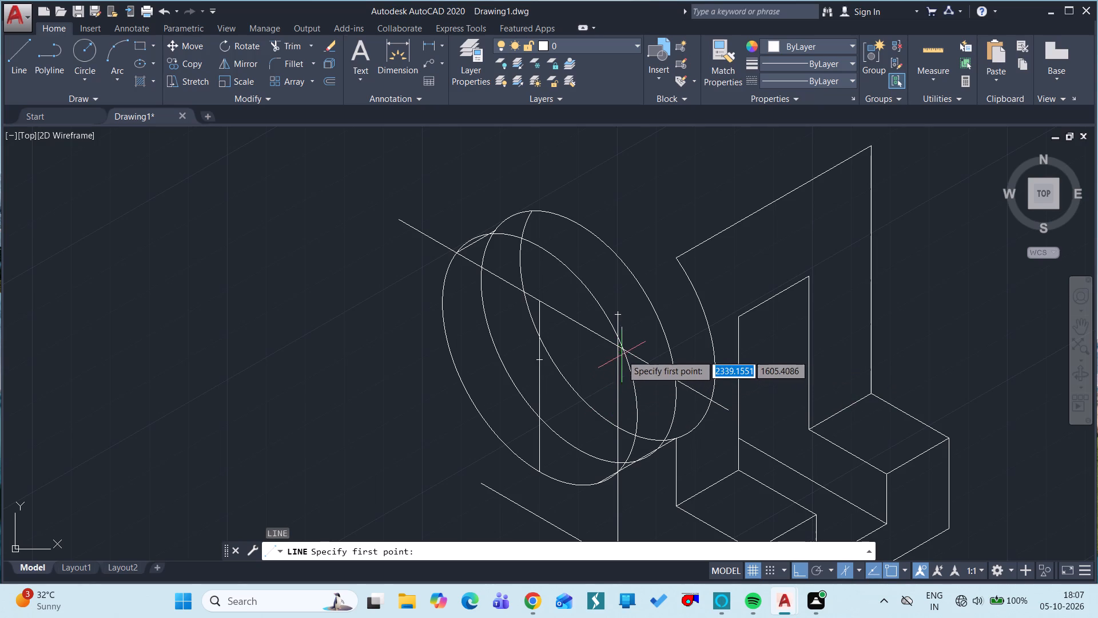
pyautogui.moveTo(623, 352); pyautogui.dragTo(668, 322)
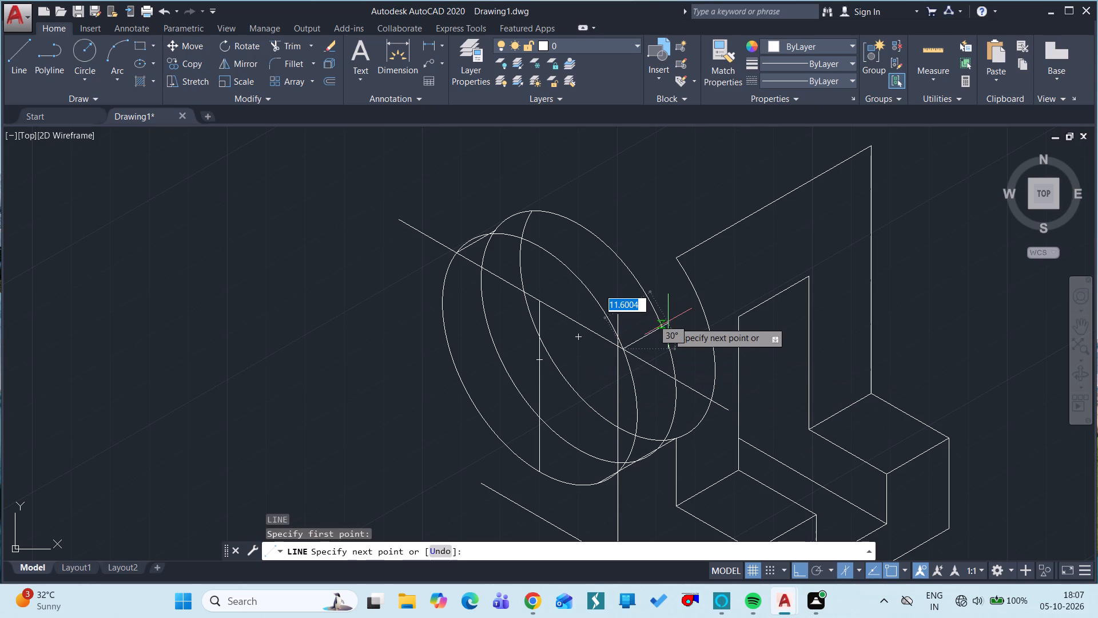
pyautogui.write('10')
pyautogui.press('space')
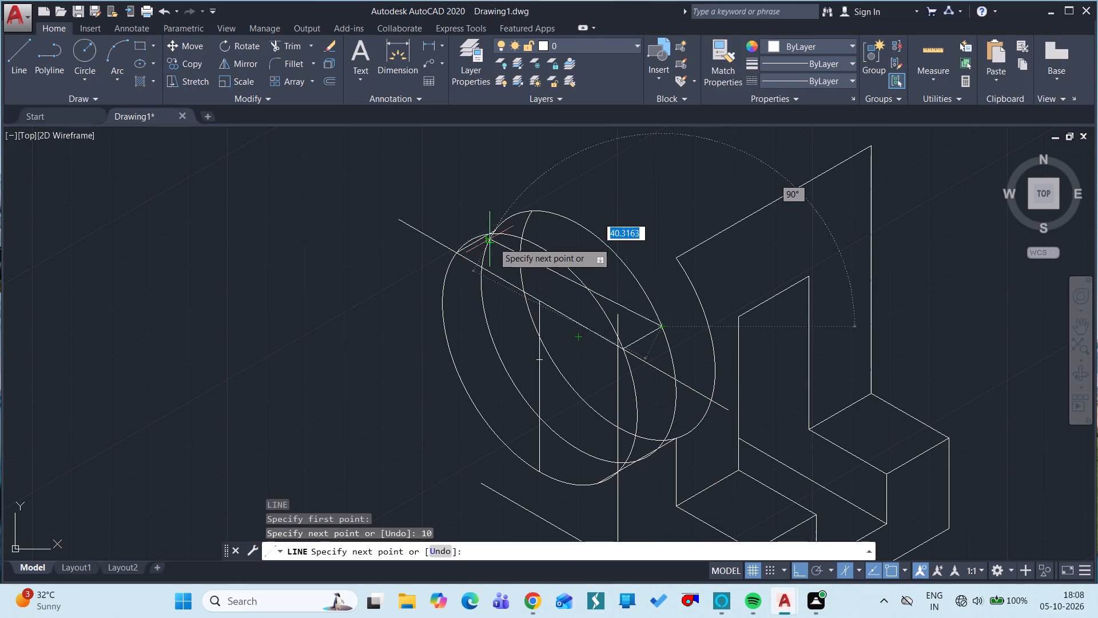
pyautogui.keyDown('ctrl'); pyautogui.scroll(3, 495, 240); pyautogui.keyUp('ctrl')
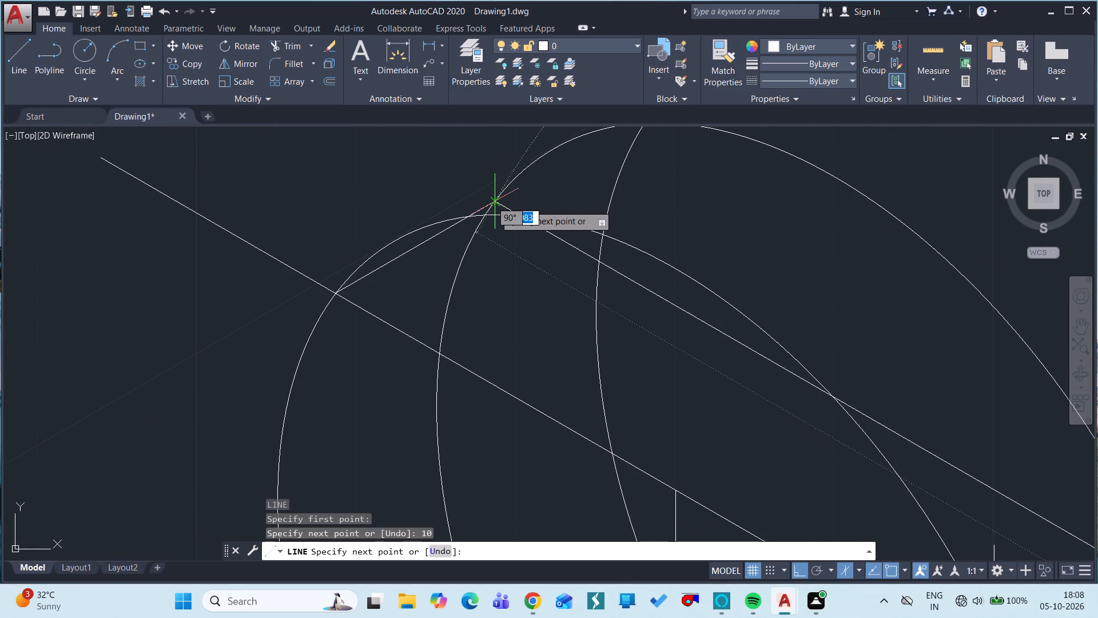
pyautogui.click(495, 205)
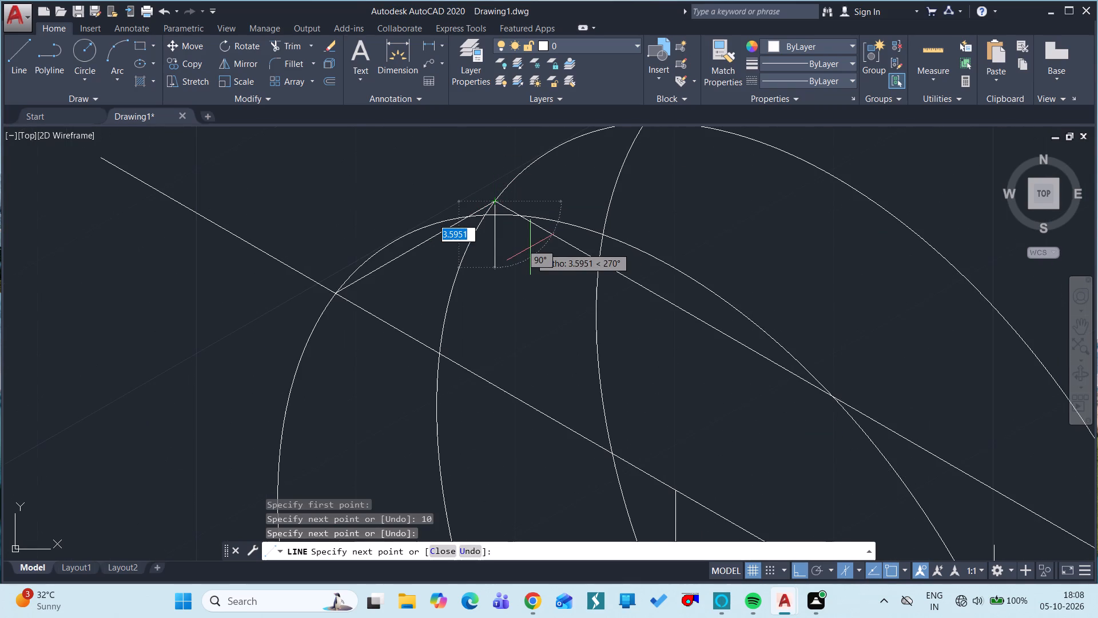
pyautogui.keyDown('ctrl'); pyautogui.scroll(-1, 530, 247); pyautogui.keyUp('ctrl')
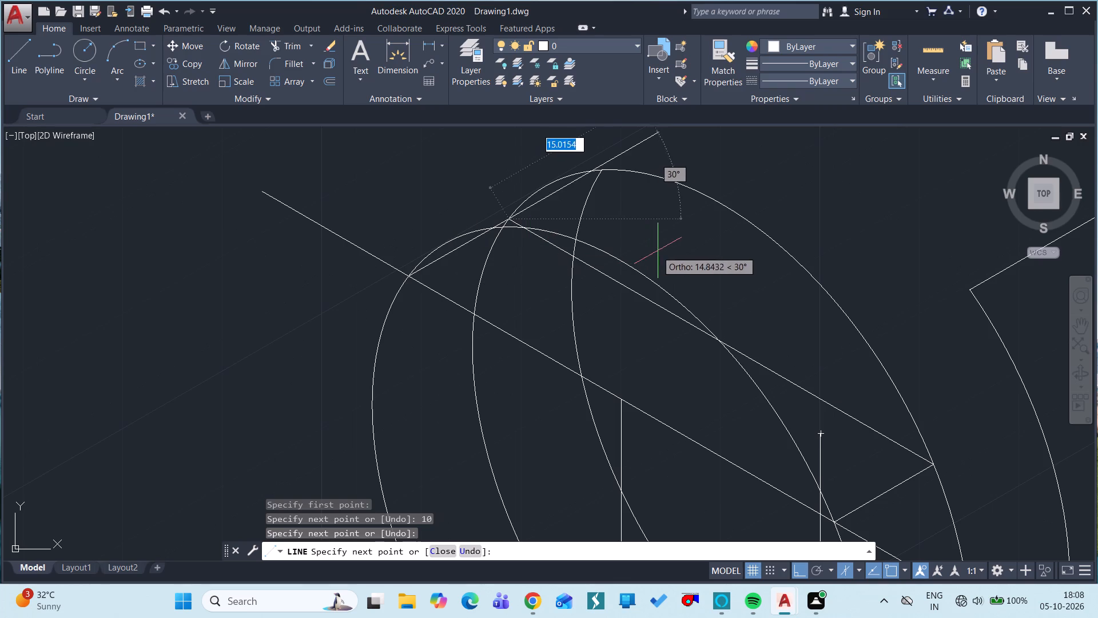
pyautogui.press('Escape')
# Trim the diagonal's upper overhang, the front isocircle's arc outside the first 10-long line, and the curve and vertical-line pieces between the two parallel diagonals.
pyautogui.write('TR')
pyautogui.press('space')
pyautogui.press('space')
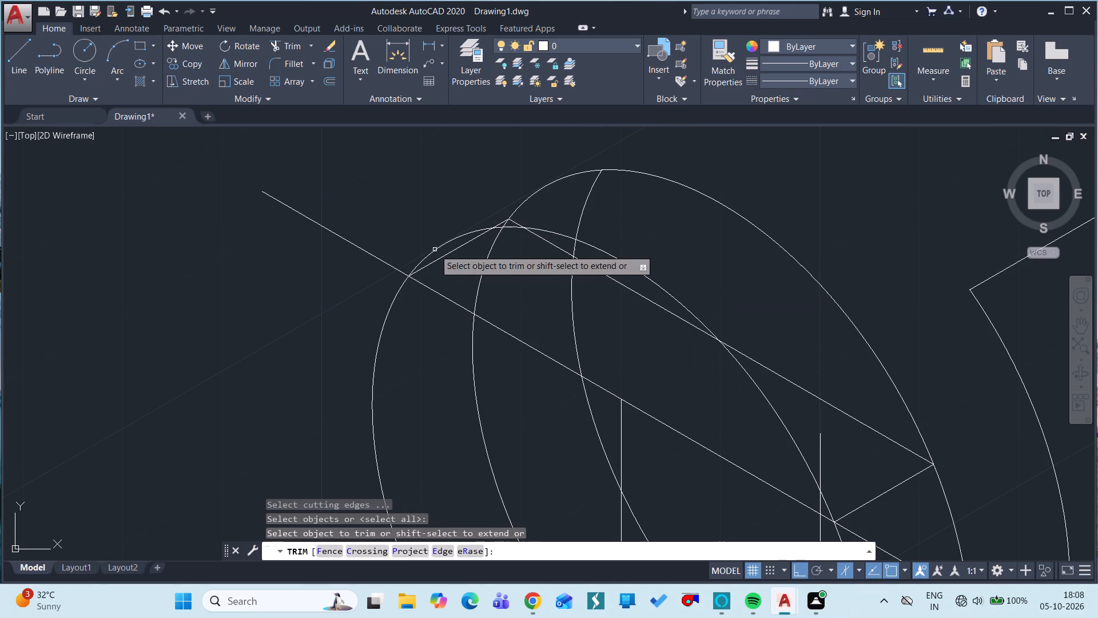
pyautogui.click(384, 261)
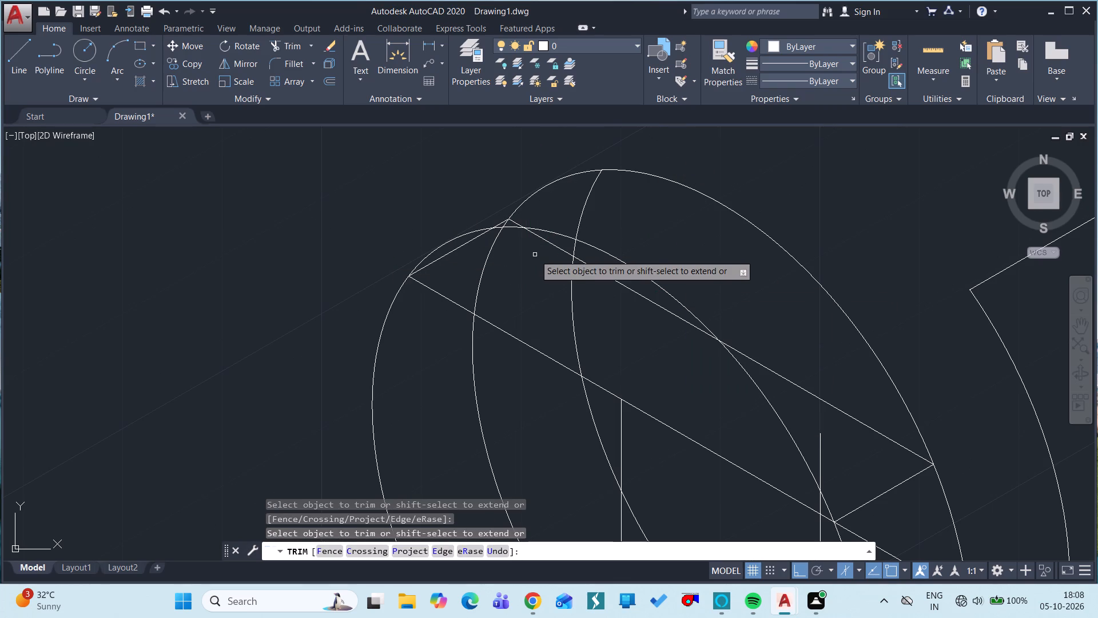
pyautogui.click(452, 239)
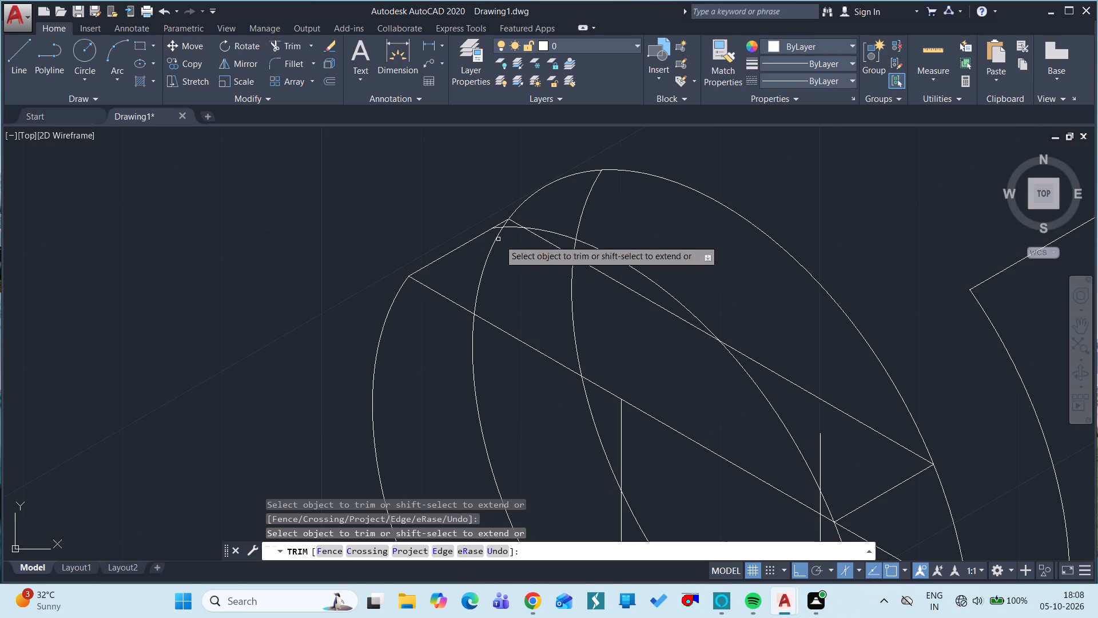
pyautogui.click(481, 271)
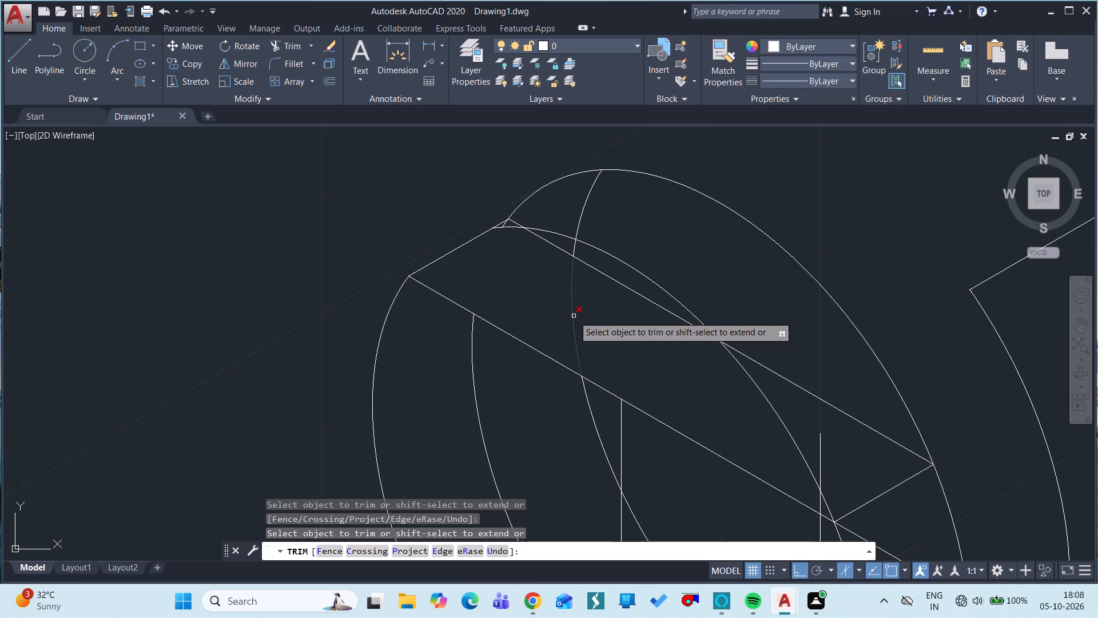
pyautogui.click(574, 316)
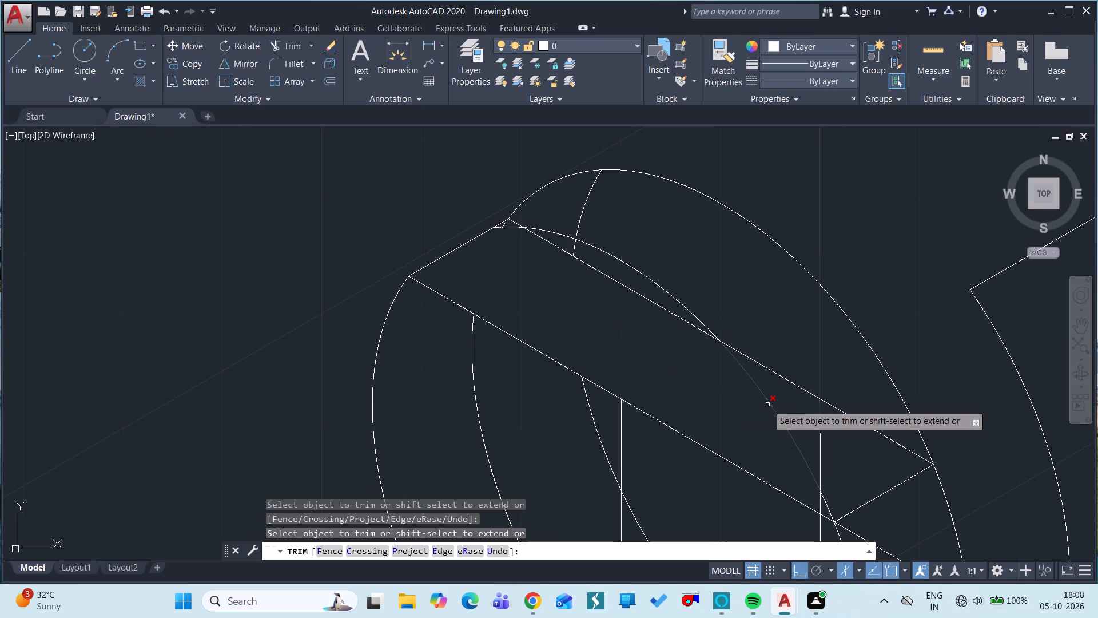
pyautogui.click(767, 405)
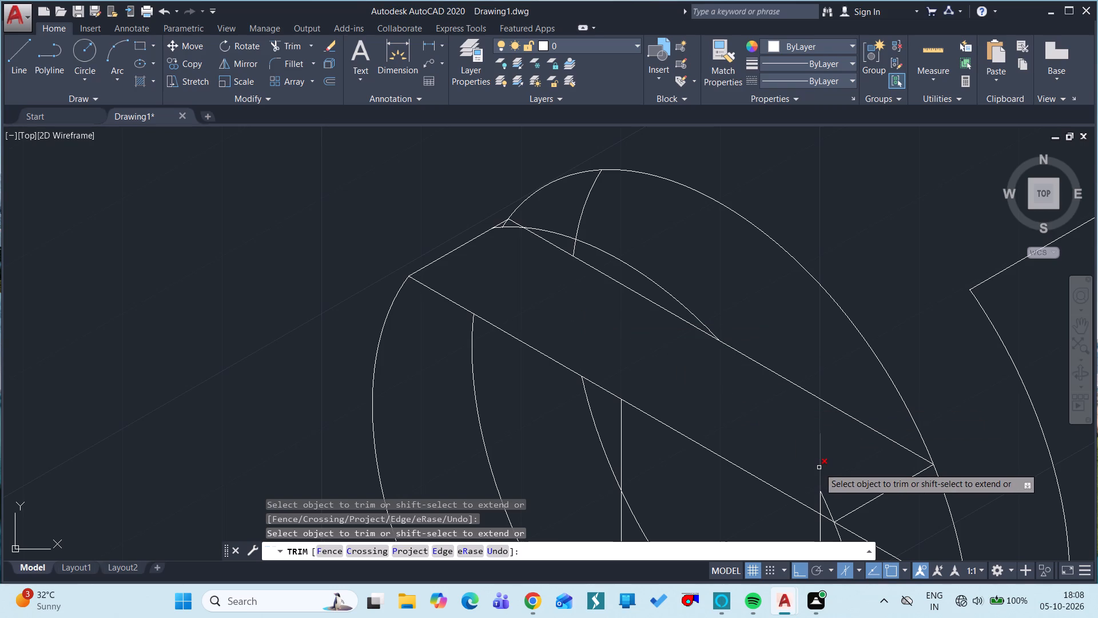
pyautogui.moveTo(819, 468); pyautogui.dragTo(819, 503)
pyautogui.moveTo(819, 503); pyautogui.dragTo(829, 503)
pyautogui.click(829, 503)
pyautogui.click(825, 501)
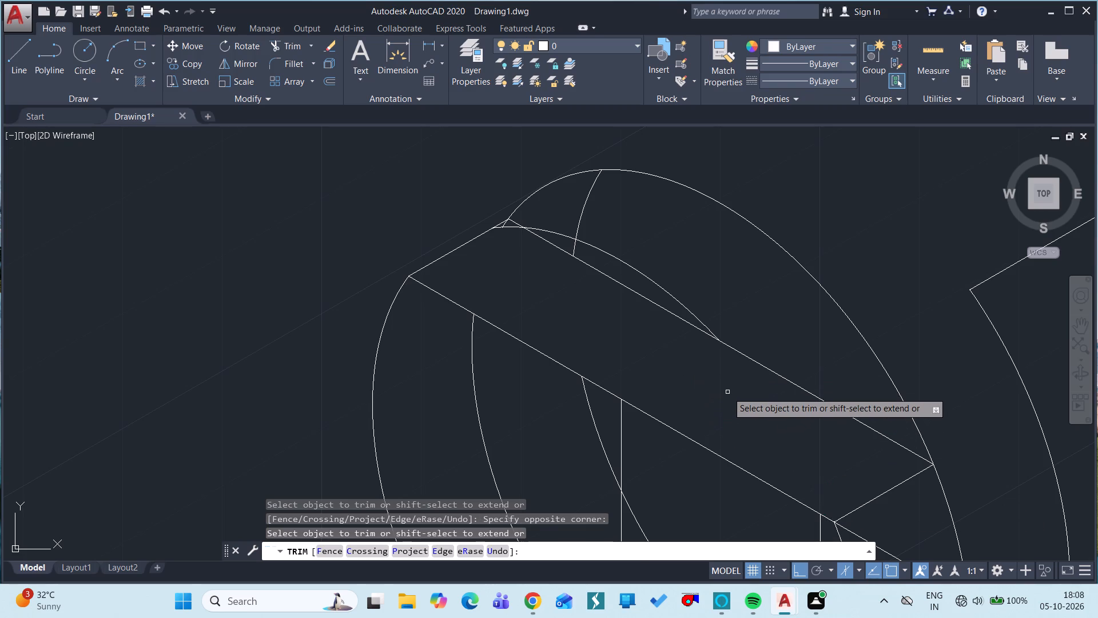
# Trim the stray arc segments around the upper parallel diagonal's upper end, and erase the two small arc remnants left above it.
pyautogui.click(503, 227)
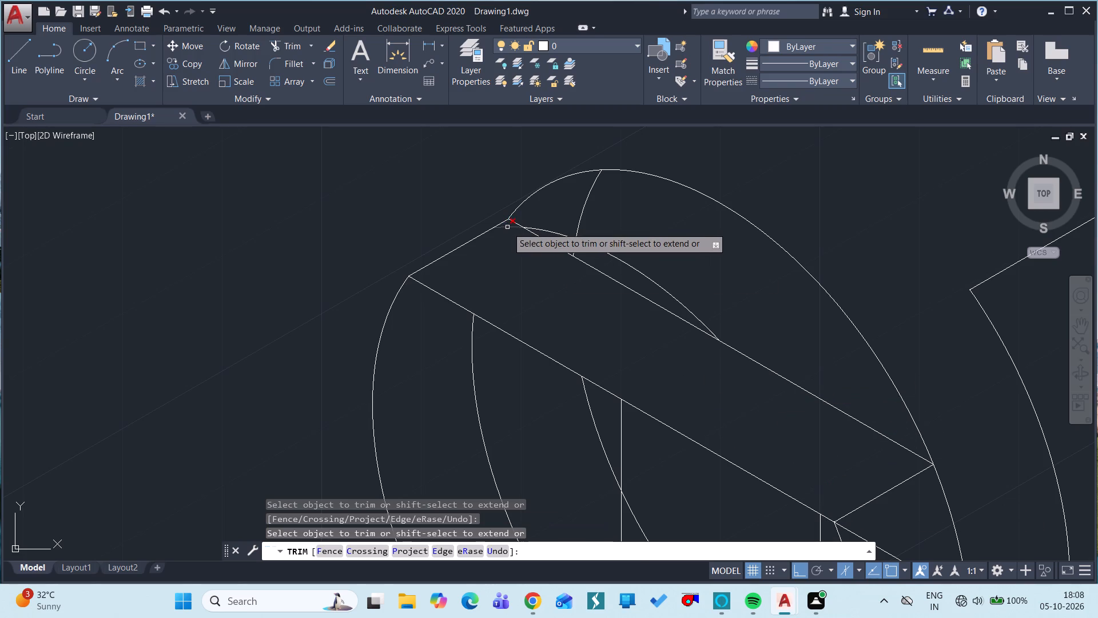
pyautogui.click(507, 227)
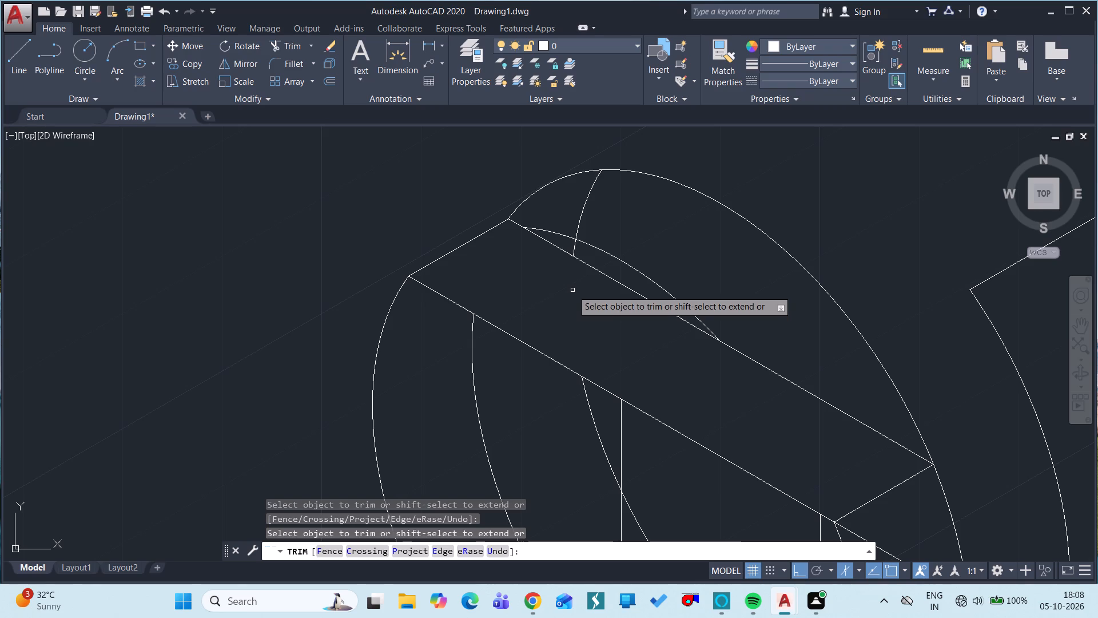
pyautogui.click(578, 219)
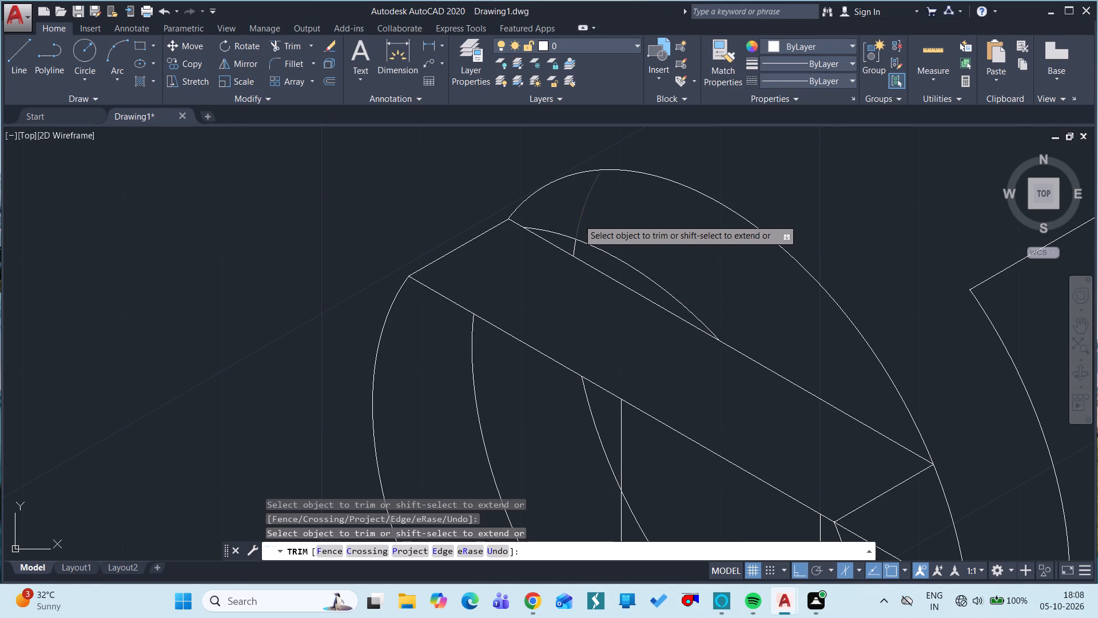
pyautogui.click(580, 242)
pyautogui.click(575, 243)
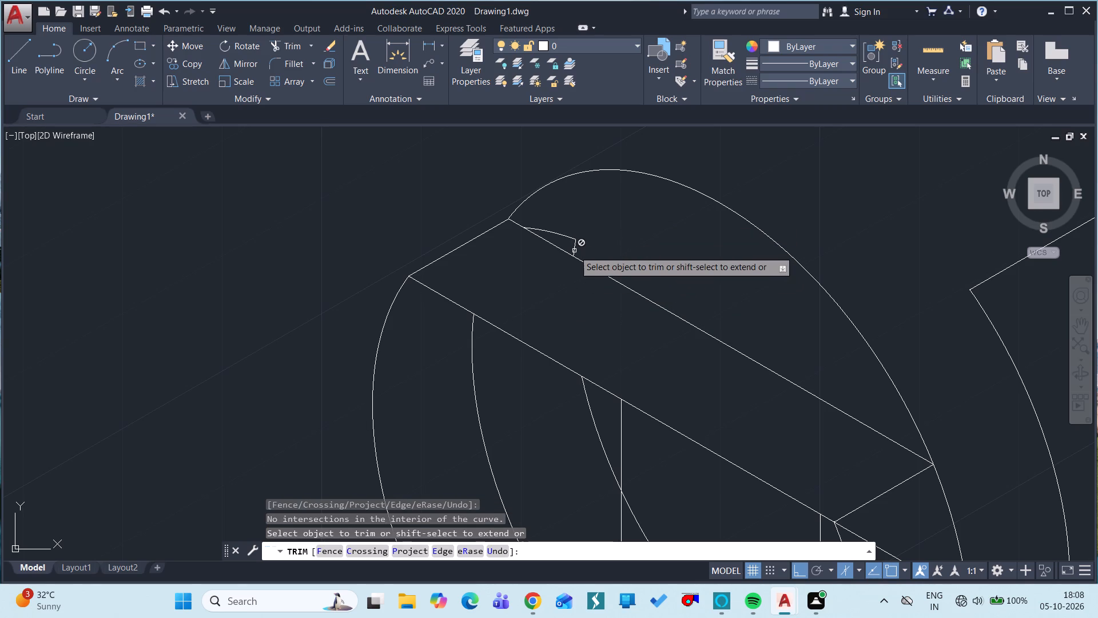
pyautogui.press('Escape')
pyautogui.click(574, 251)
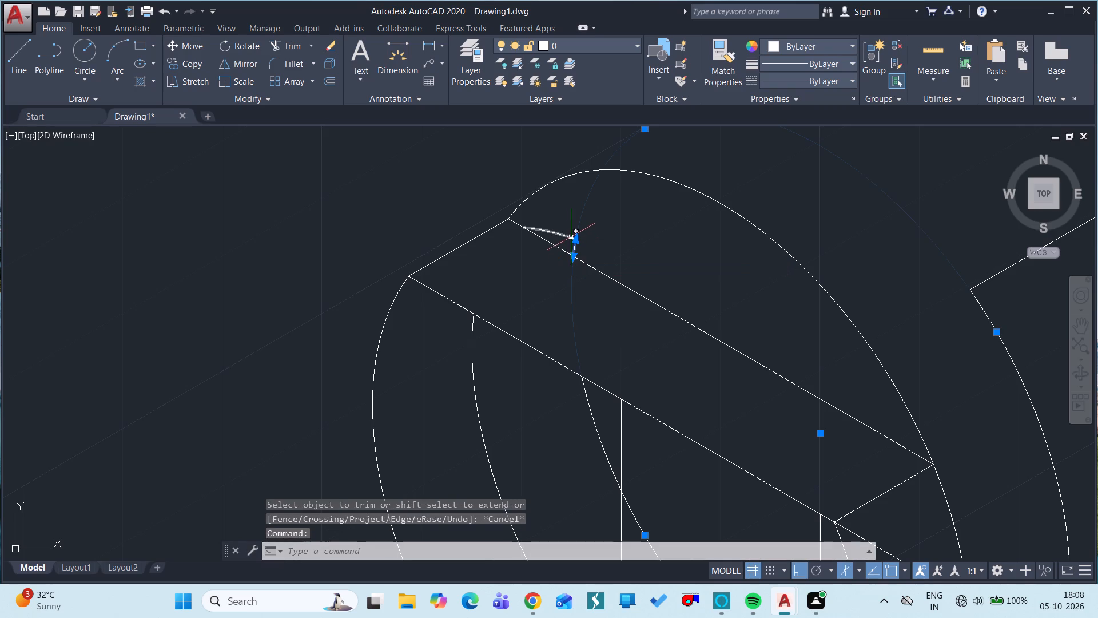
pyautogui.click(570, 236)
pyautogui.write('E')
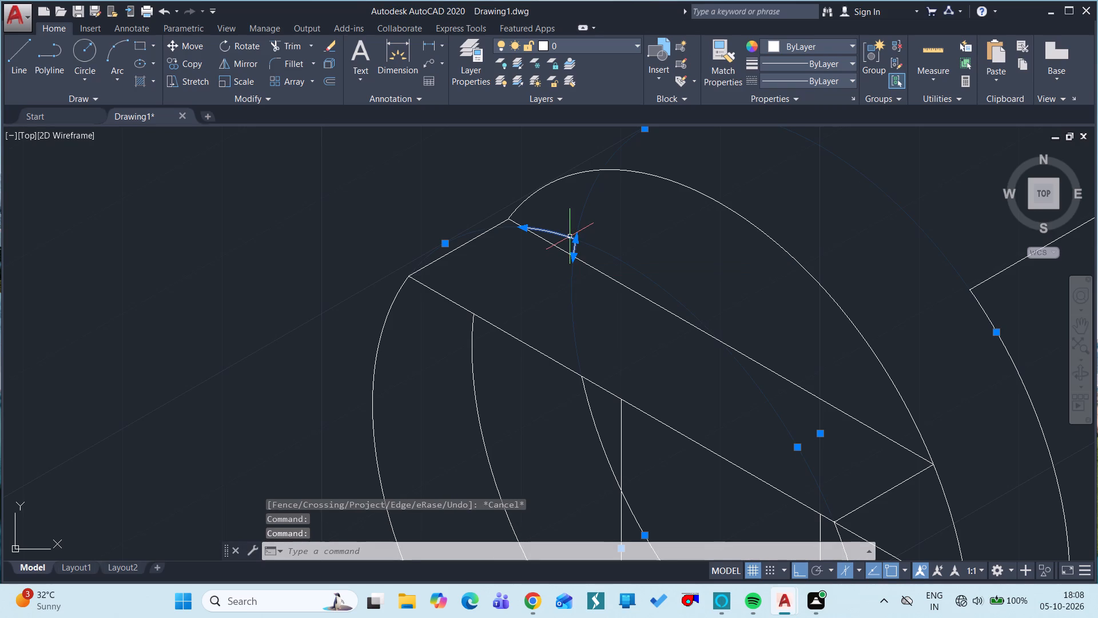
pyautogui.press('space')
# Trim the lower parallel diagonal's overhang from the lower 10-long line's start out to the rear isocircle.
pyautogui.keyDown('ctrl'); pyautogui.scroll(-3, 570, 236); pyautogui.keyUp('ctrl')
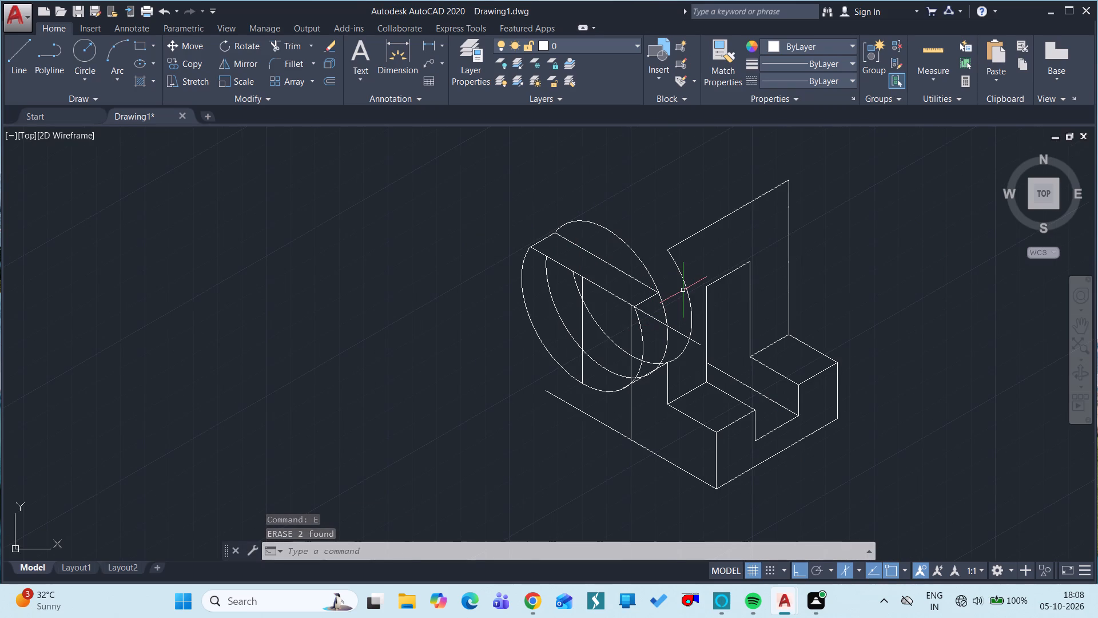
pyautogui.write('TR')
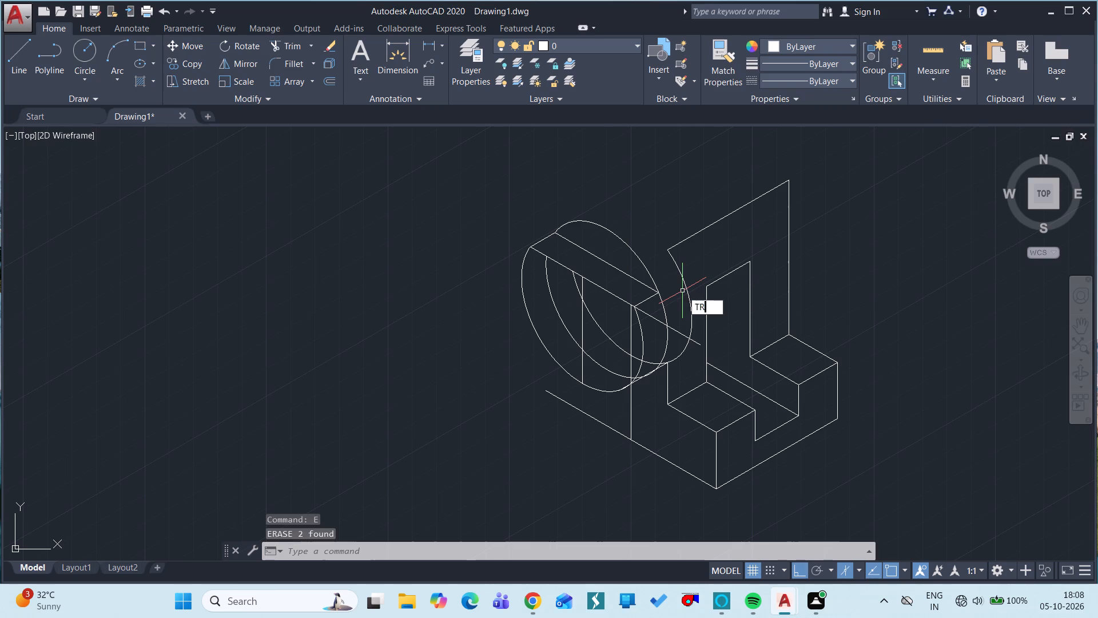
pyautogui.press('space')
pyautogui.press('space')
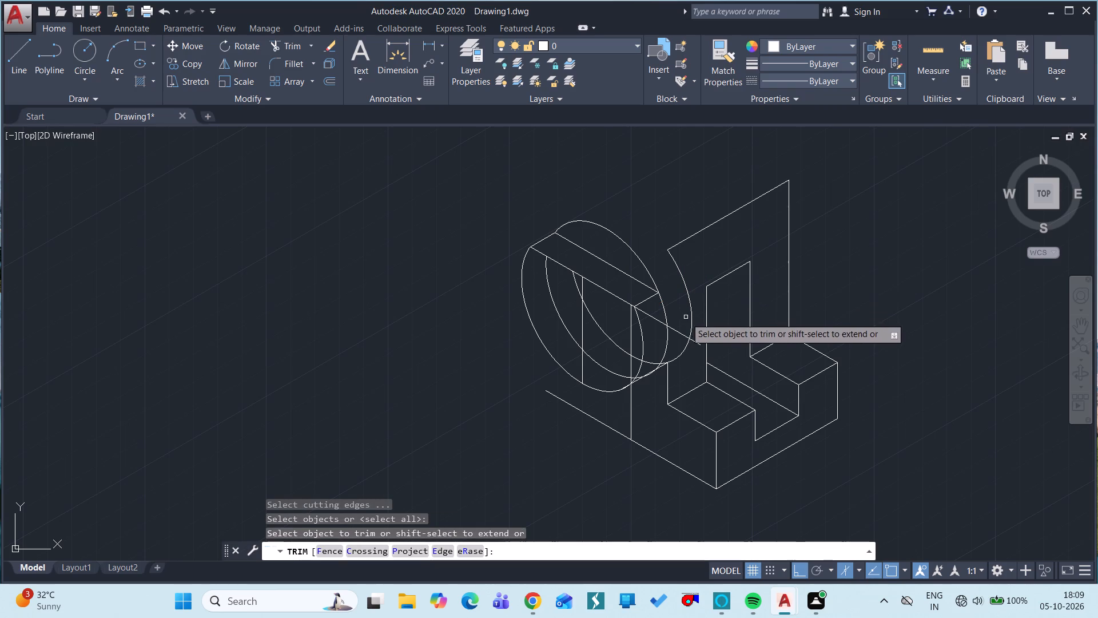
pyautogui.moveTo(674, 328); pyautogui.dragTo(654, 320)
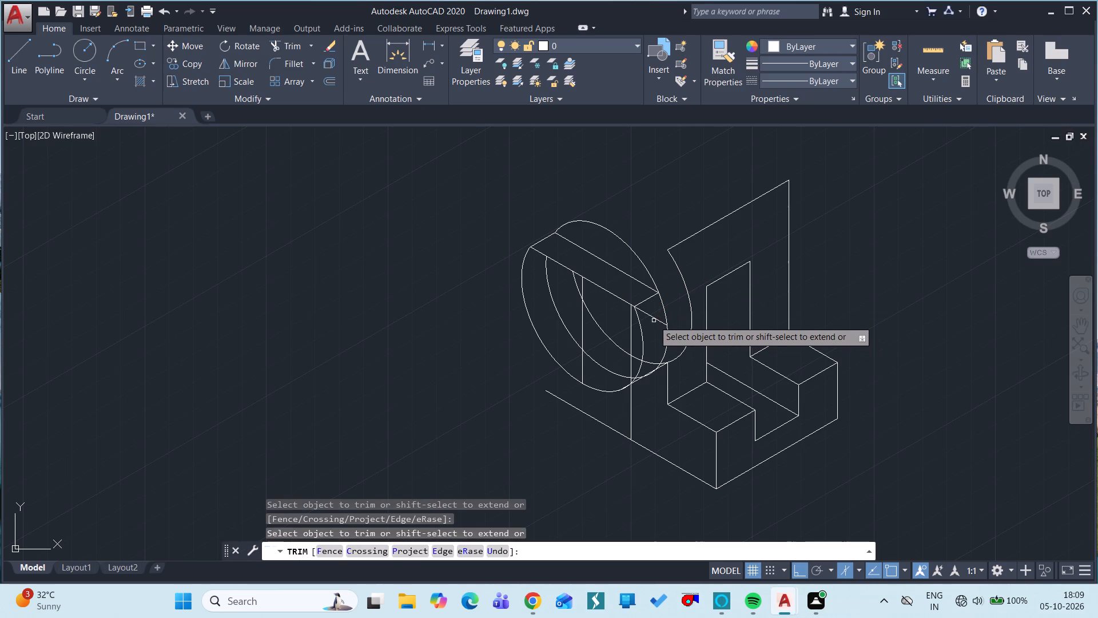
pyautogui.moveTo(654, 320); pyautogui.dragTo(653, 320)
pyautogui.click(653, 320)
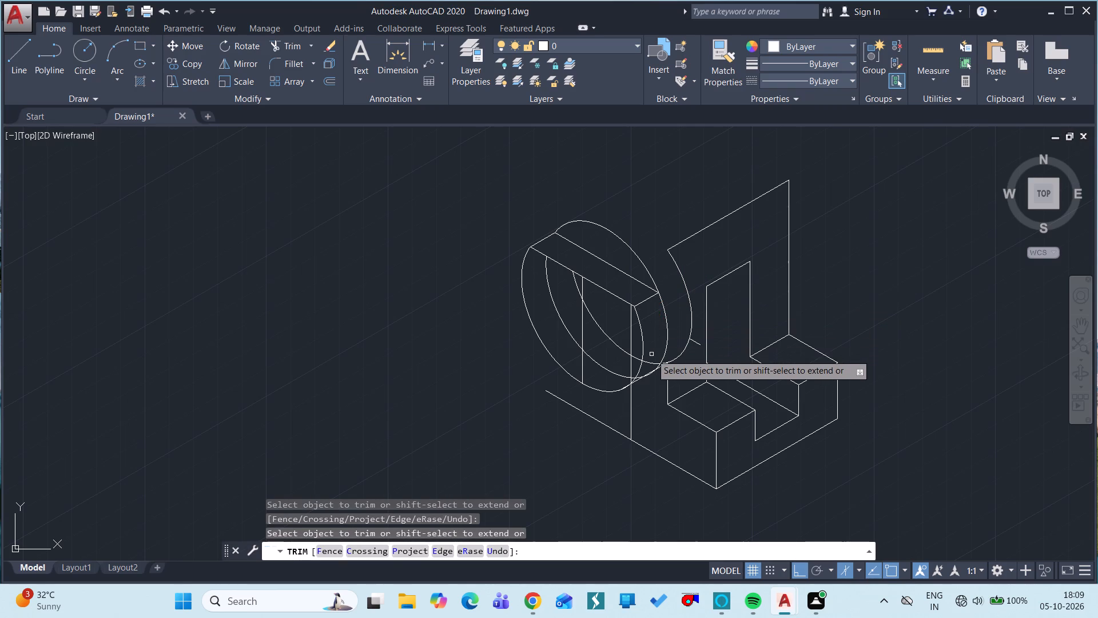
# Trim the vertical line below the lower diagonal's end inside the front isocircle, and erase its remaining piece down to the base edge.
pyautogui.moveTo(630, 337); pyautogui.dragTo(630, 357)
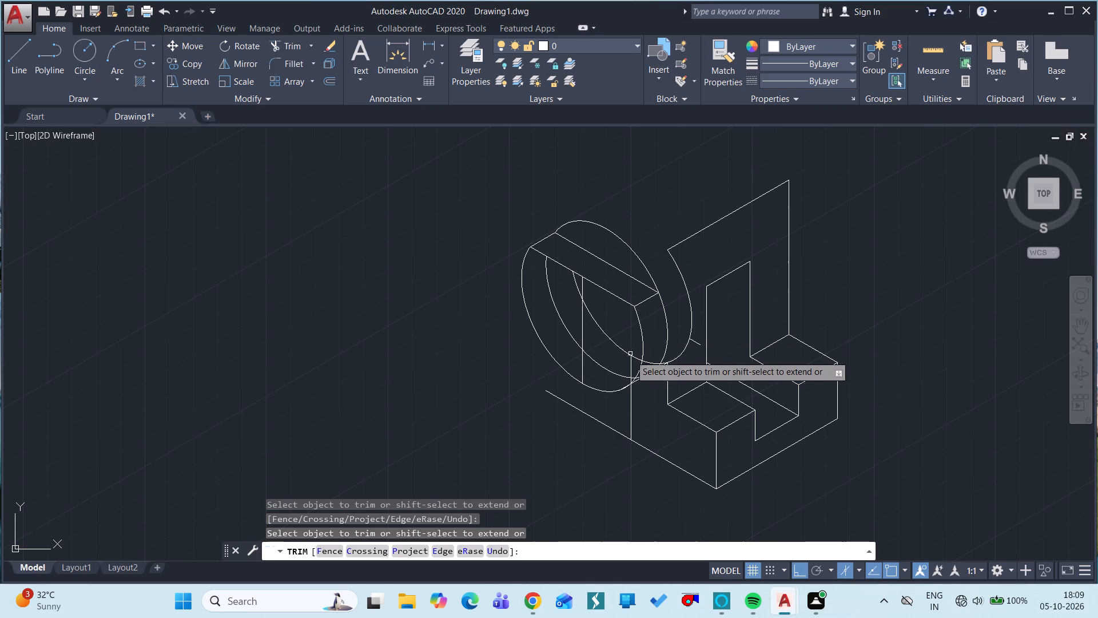
pyautogui.moveTo(630, 357); pyautogui.dragTo(630, 363)
pyautogui.click(630, 363)
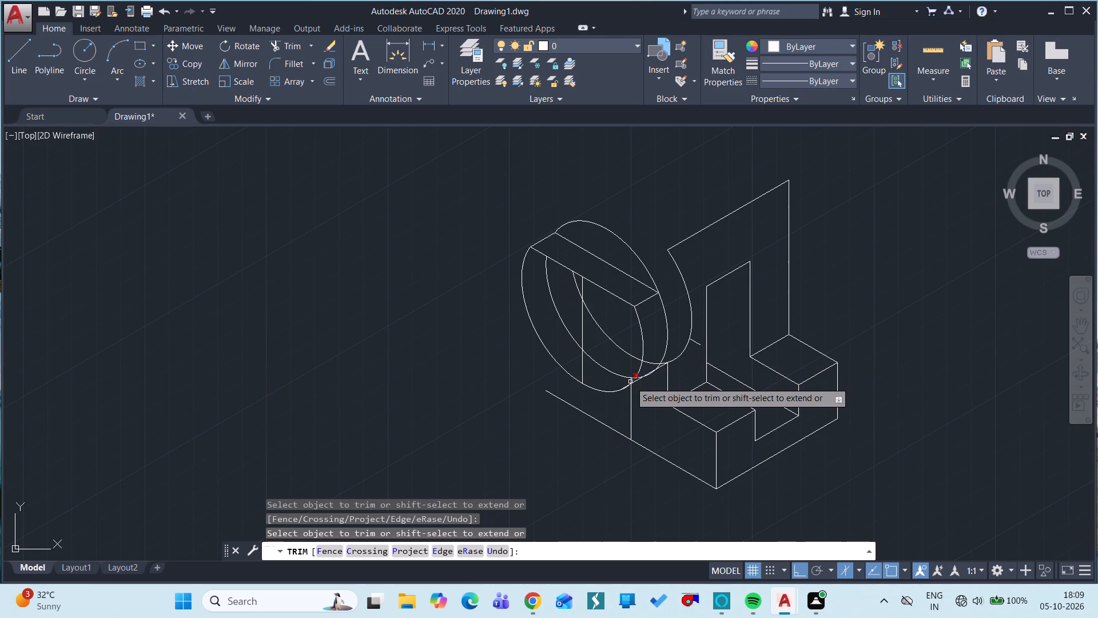
pyautogui.keyDown('ctrl'); pyautogui.scroll(2, 630, 382); pyautogui.keyUp('ctrl')
pyautogui.click(633, 382)
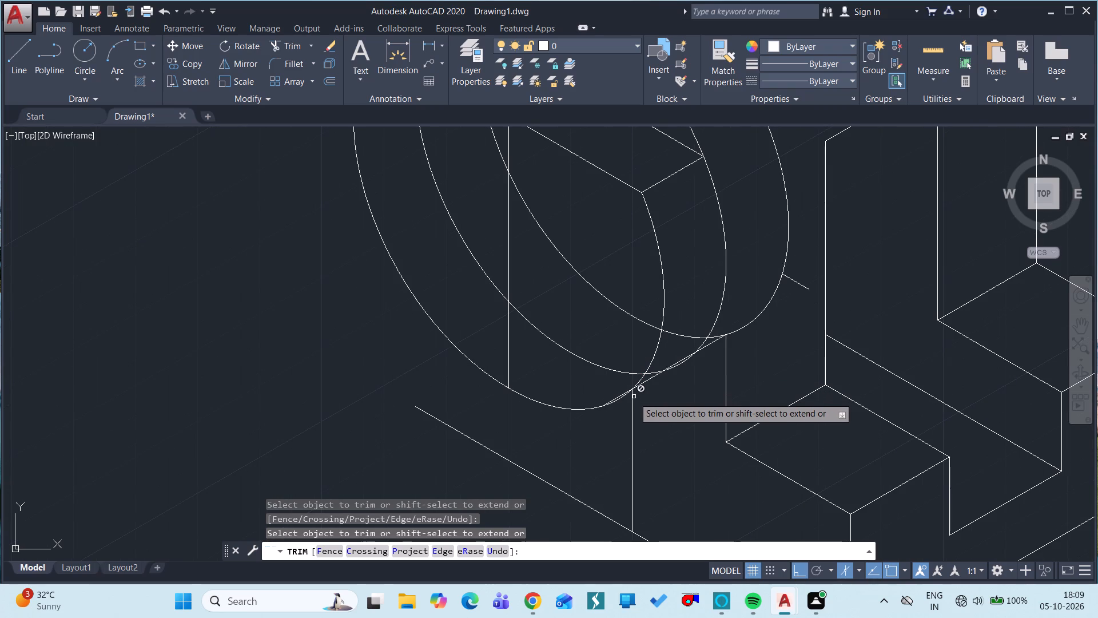
pyautogui.press('Escape')
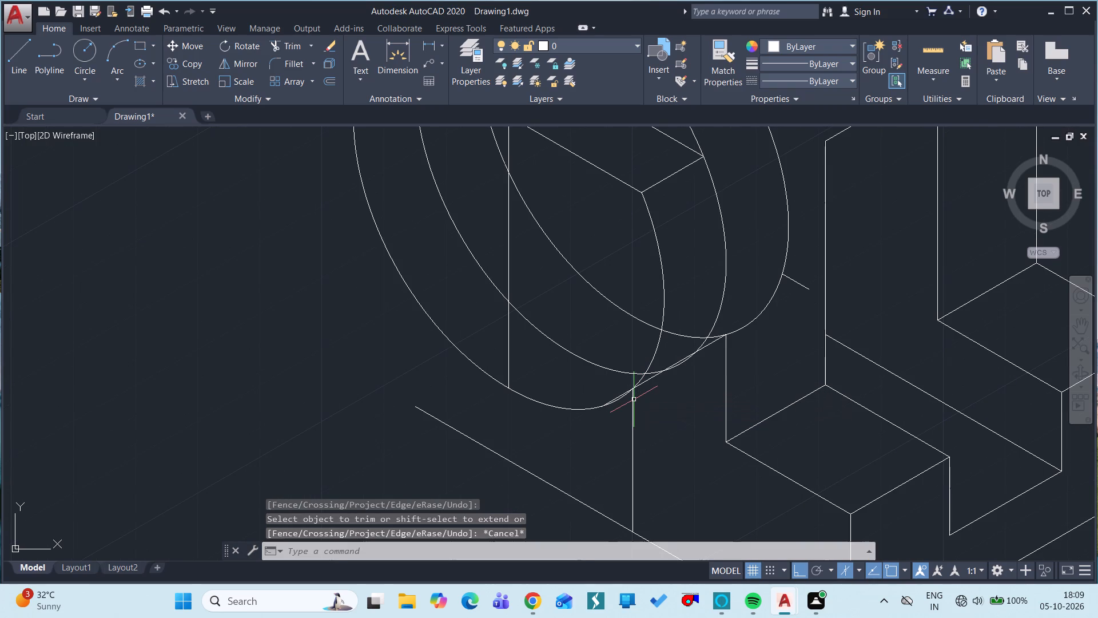
pyautogui.click(634, 399)
pyautogui.write('E')
pyautogui.press('space')
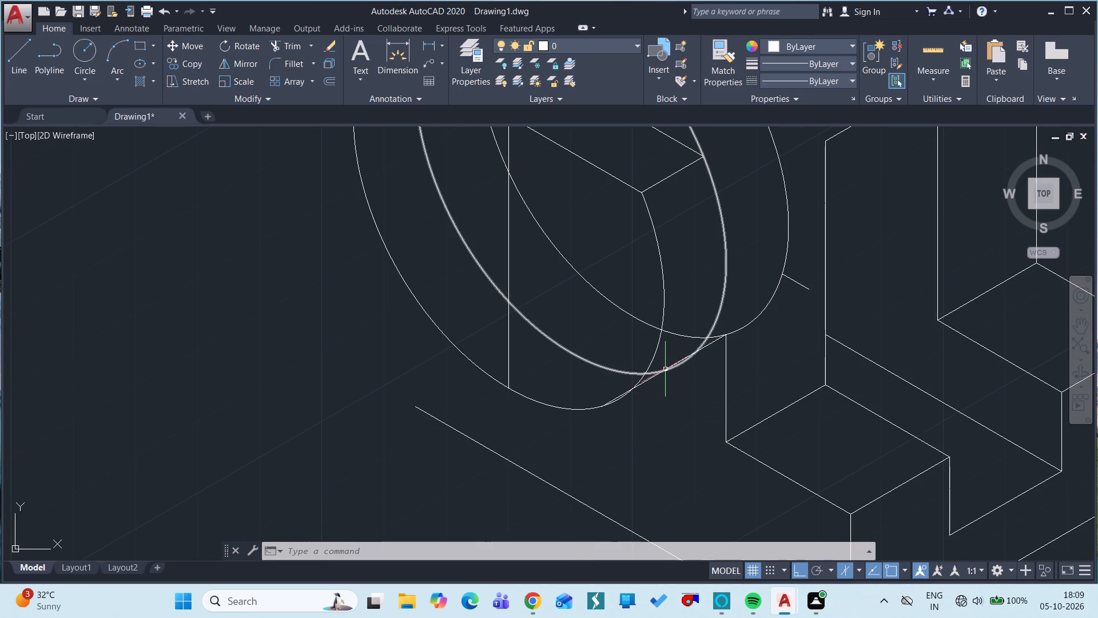
# Trim the remaining vertical line between the middle and rear isocircles, the rear isocircle's hidden arcs, and the middle isocircle's lower arc inside the front face.
pyautogui.keyDown('ctrl'); pyautogui.scroll(4, 665, 369); pyautogui.keyUp('ctrl')
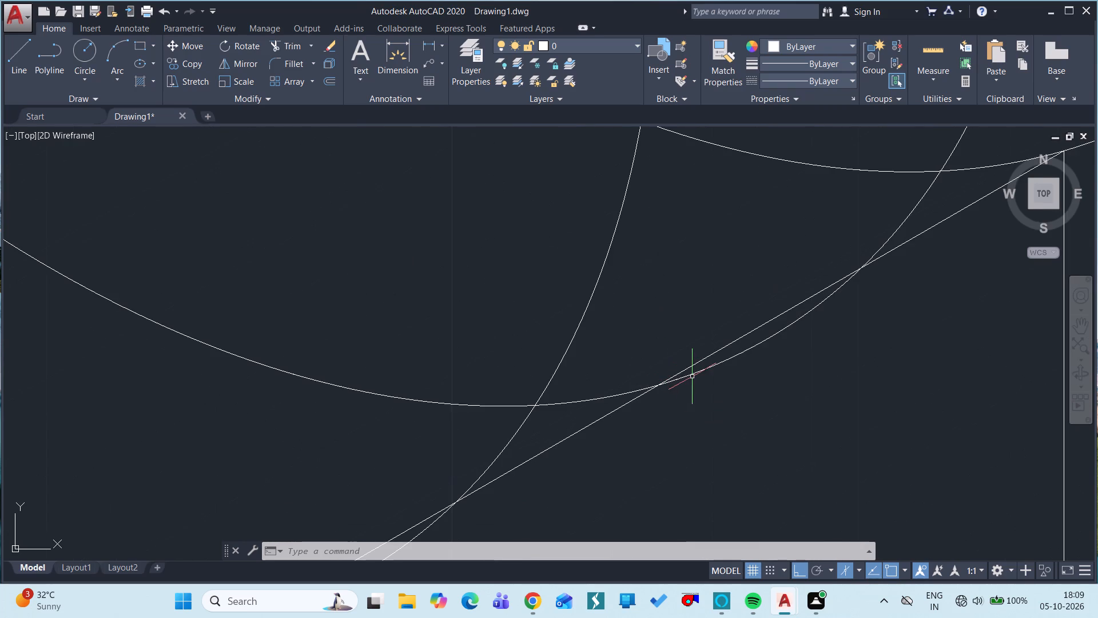
pyautogui.keyDown('ctrl'); pyautogui.scroll(-1, 750, 378); pyautogui.keyUp('ctrl')
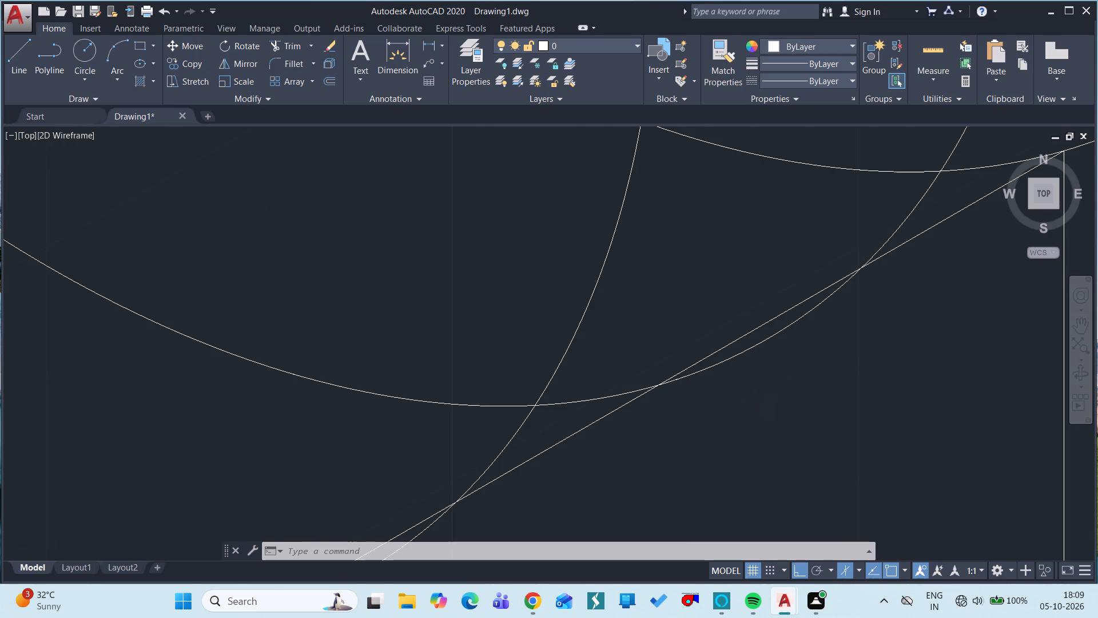
pyautogui.keyDown('ctrl'); pyautogui.scroll(-4, 750, 378); pyautogui.keyUp('ctrl')
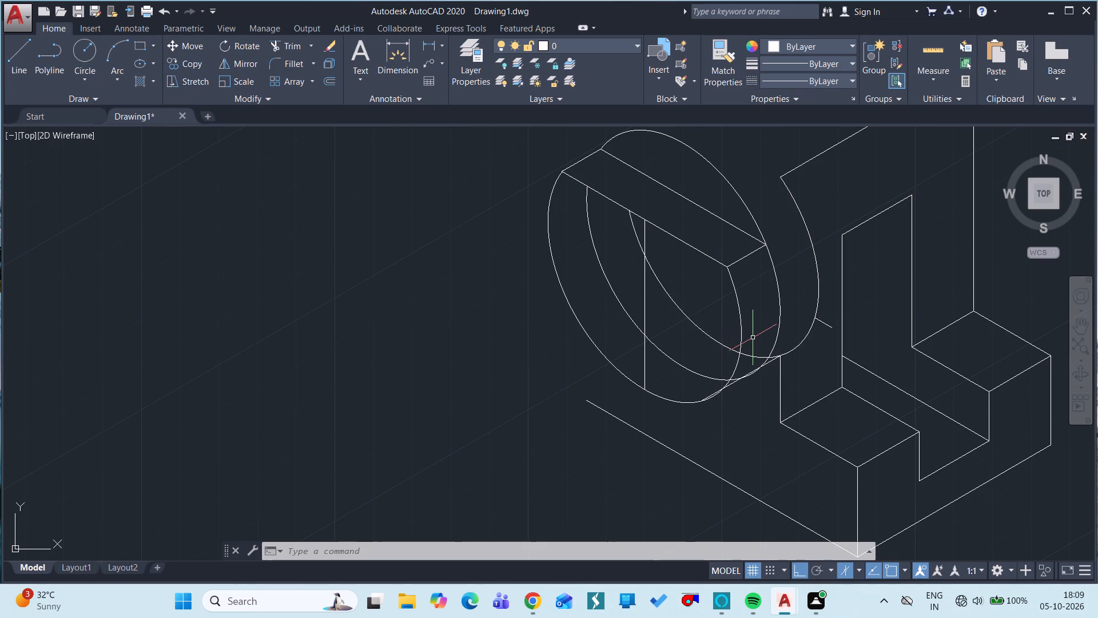
pyautogui.write('TR')
pyautogui.press('space')
pyautogui.press('space')
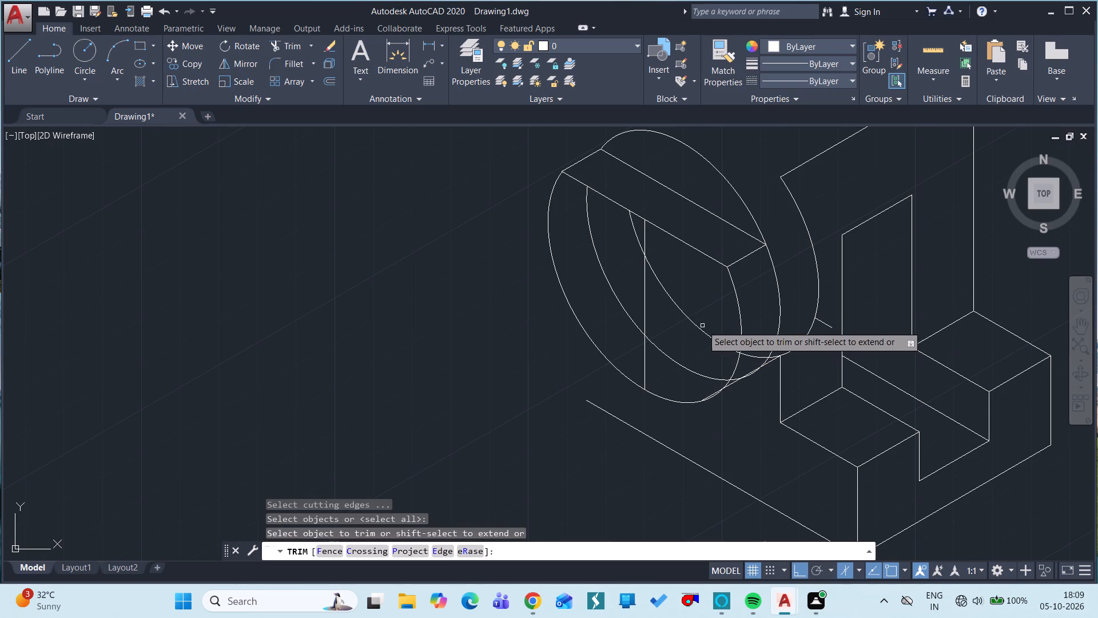
pyautogui.click(643, 309)
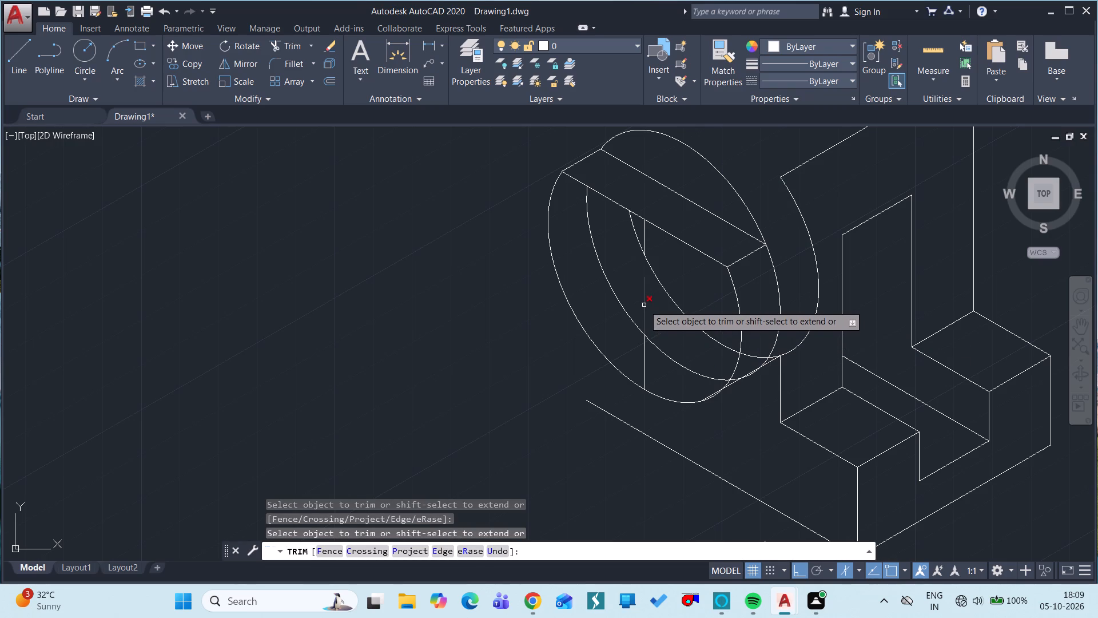
pyautogui.moveTo(644, 305); pyautogui.dragTo(645, 236)
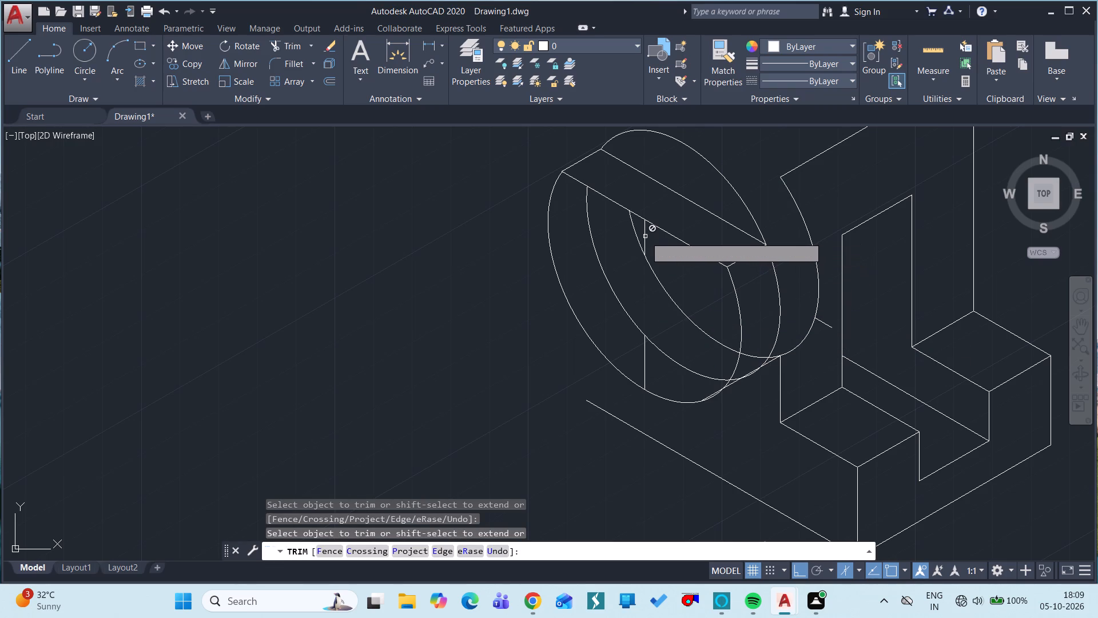
pyautogui.moveTo(636, 237); pyautogui.dragTo(672, 296)
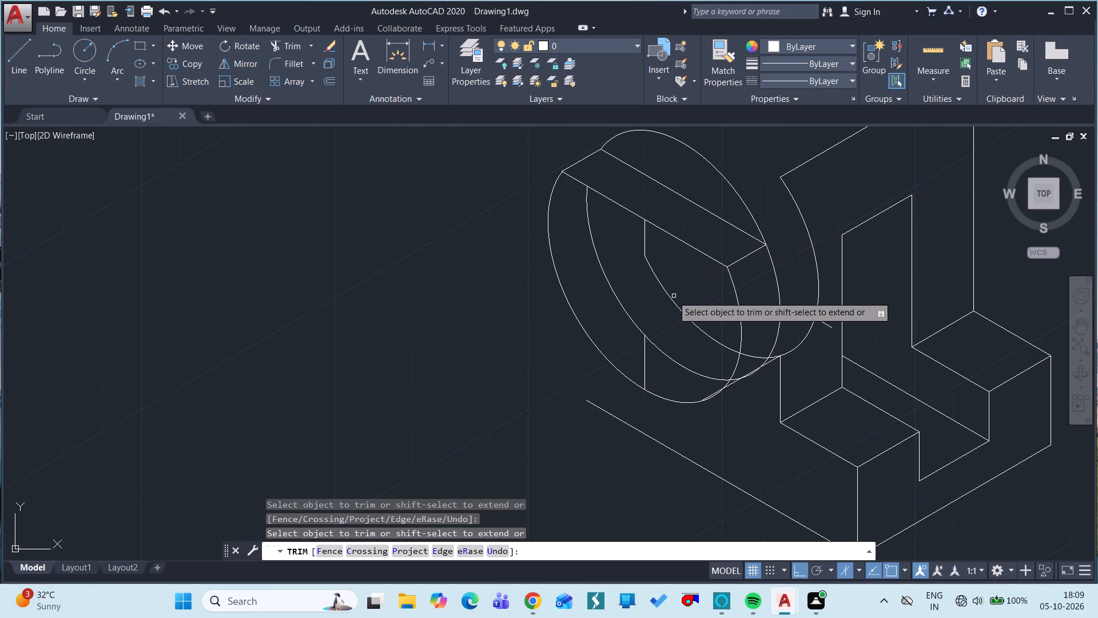
pyautogui.moveTo(672, 296); pyautogui.dragTo(669, 295)
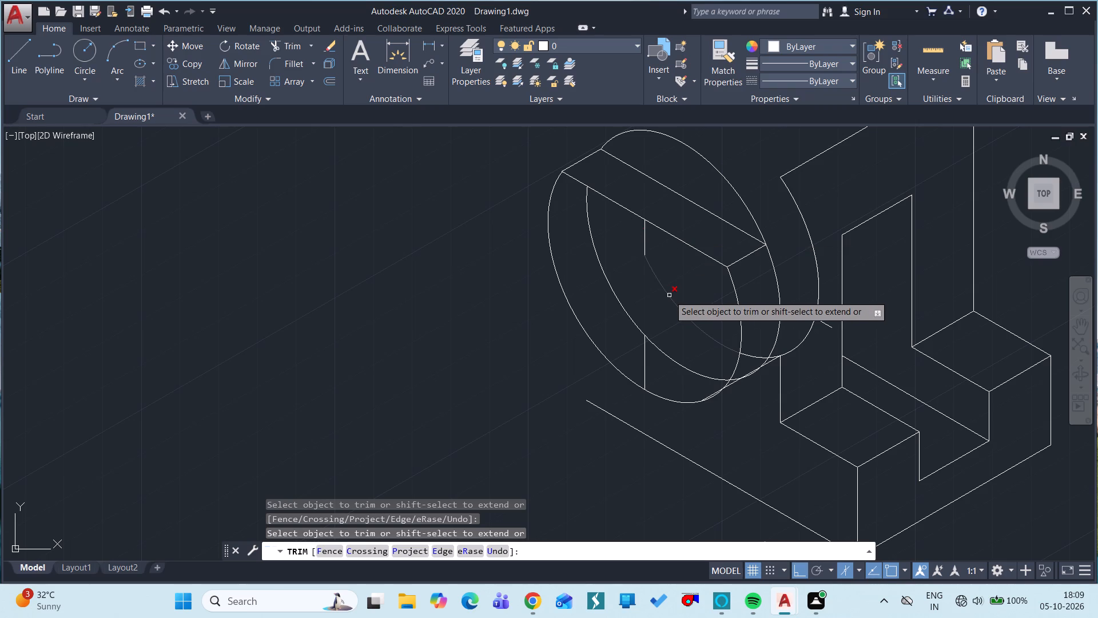
pyautogui.click(669, 295)
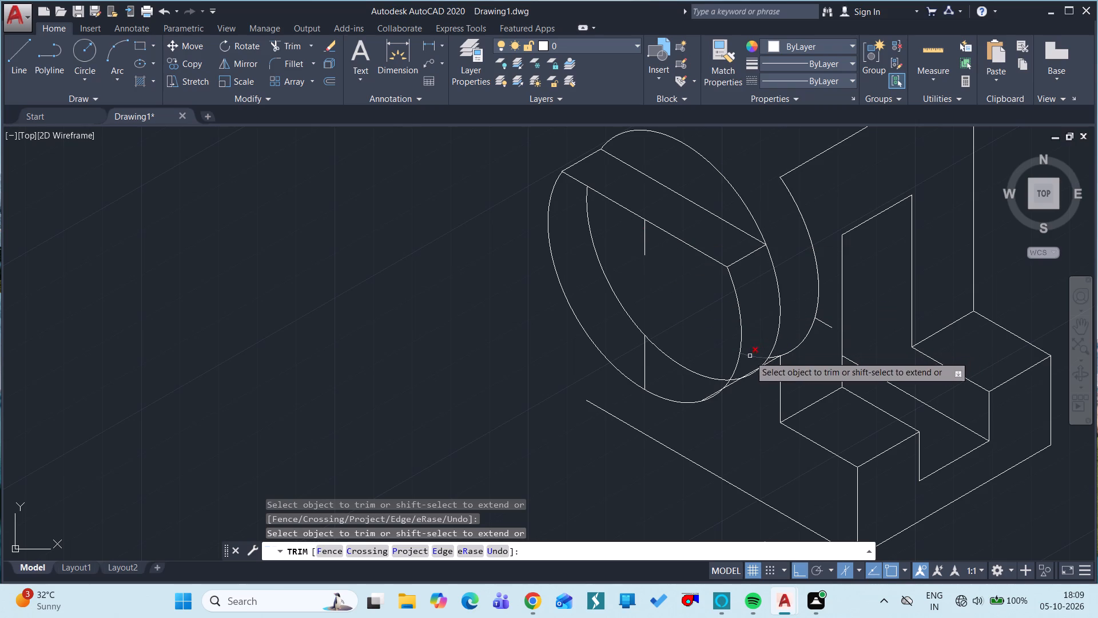
pyautogui.click(749, 356)
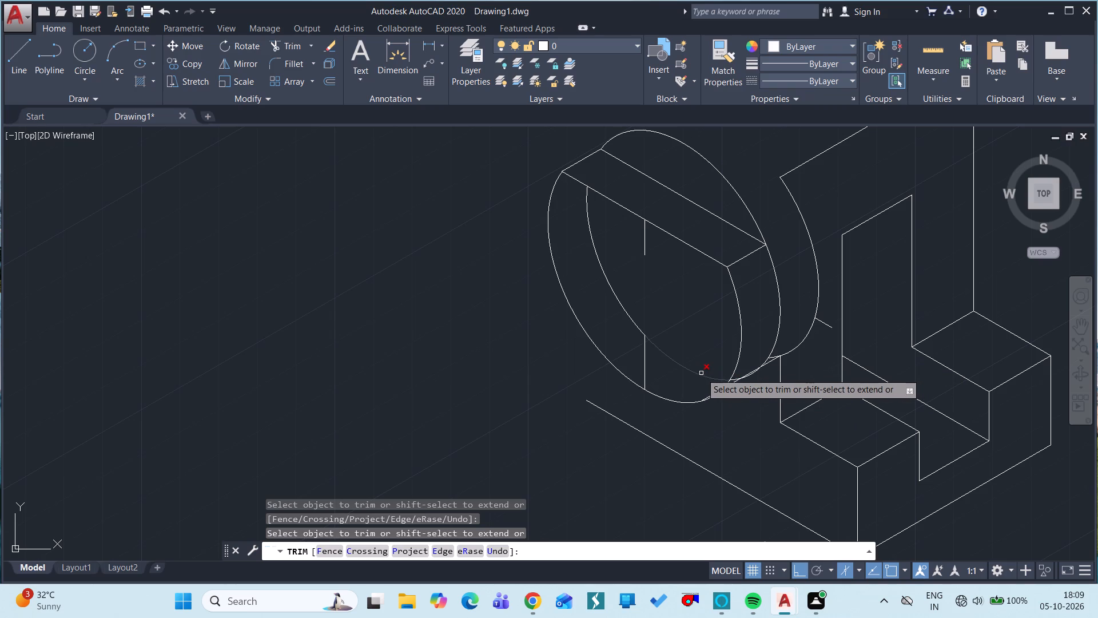
pyautogui.moveTo(701, 373); pyautogui.dragTo(644, 370)
pyautogui.click(644, 370)
pyautogui.press('Escape')
# Erase the lower and upper vertical line stubs and the middle isocircle's arc remnant inside the front isocircle.
pyautogui.click(644, 370)
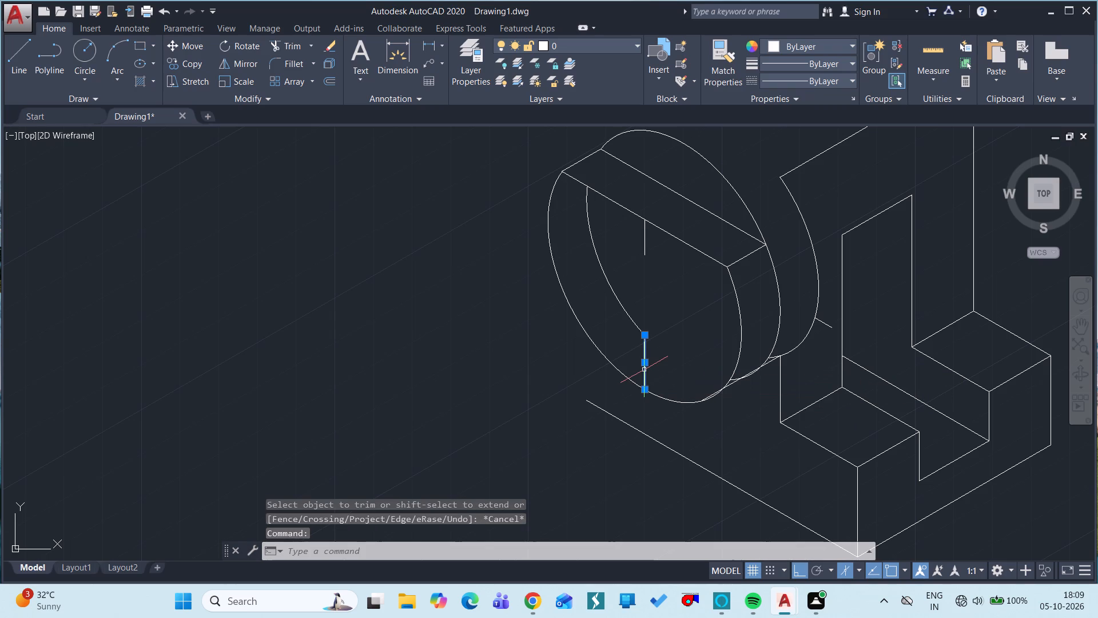
pyautogui.write('E')
pyautogui.press('space')
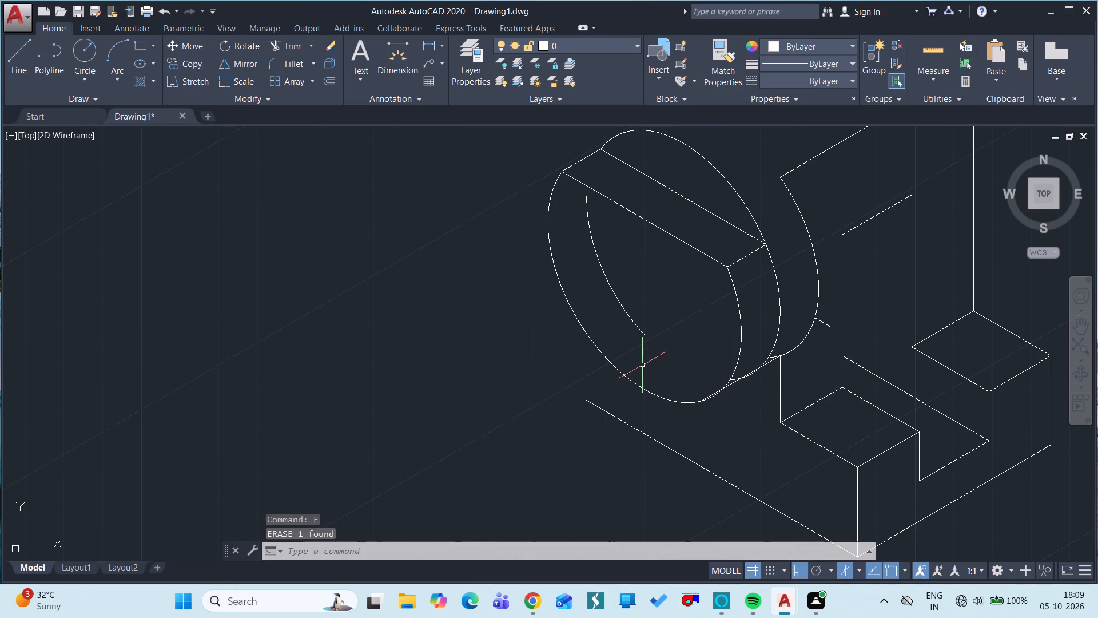
pyautogui.click(646, 367)
pyautogui.write('E')
pyautogui.press('space')
pyautogui.click(634, 321)
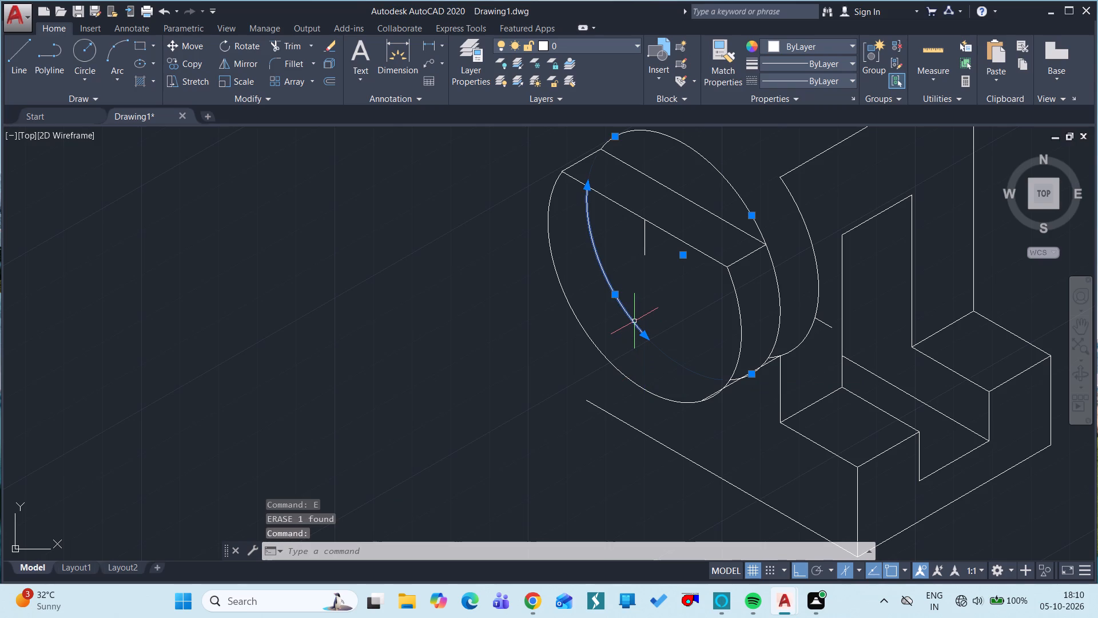
pyautogui.write('E')
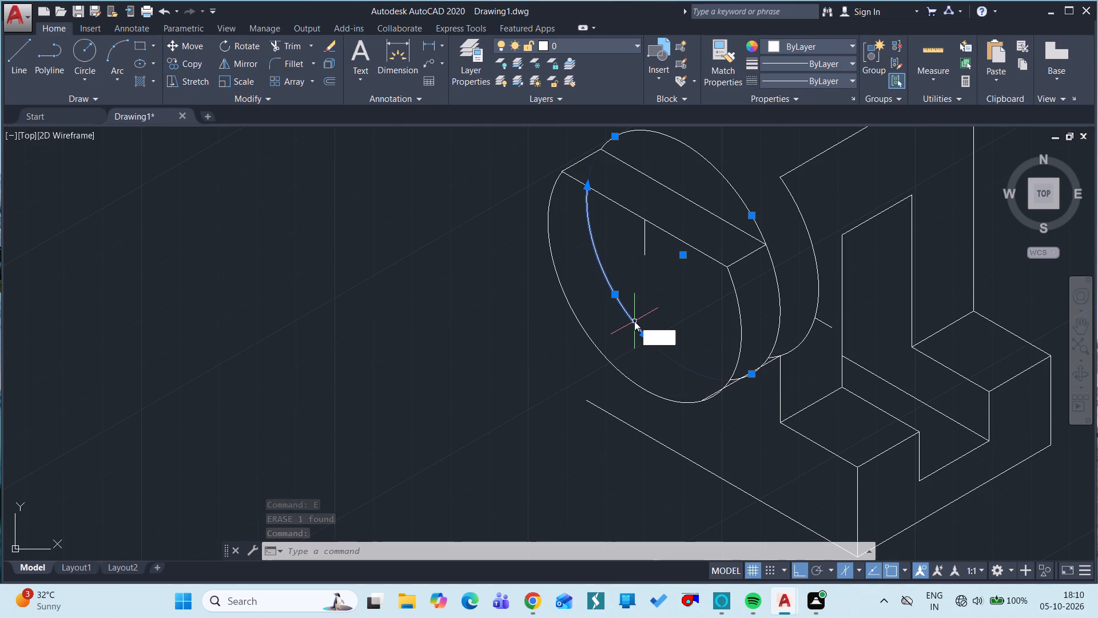
pyautogui.press('space')
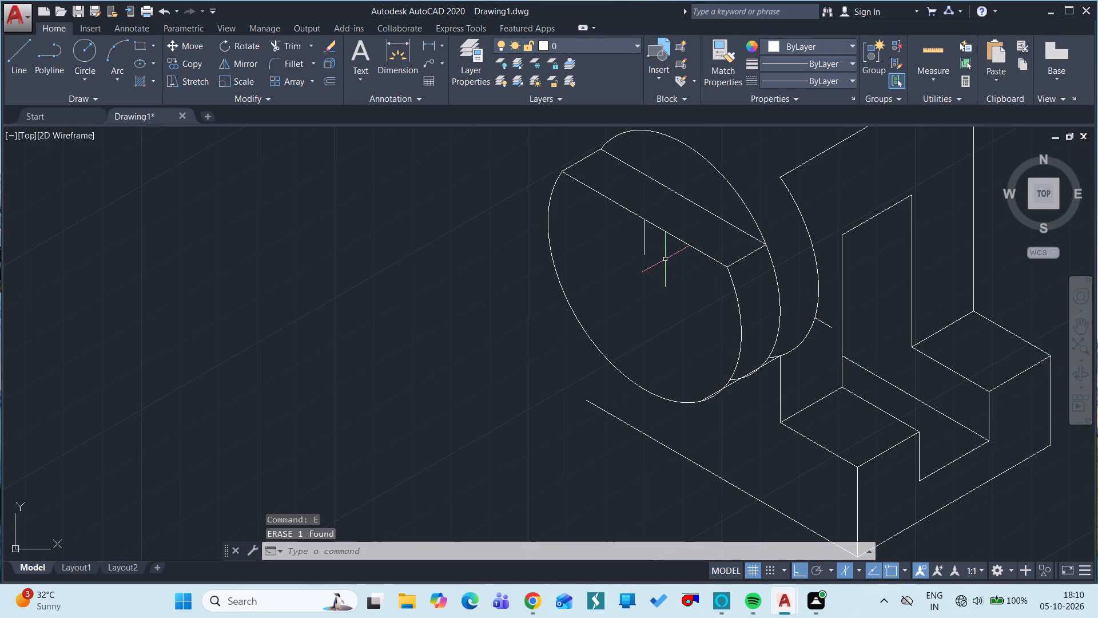
pyautogui.click(642, 240)
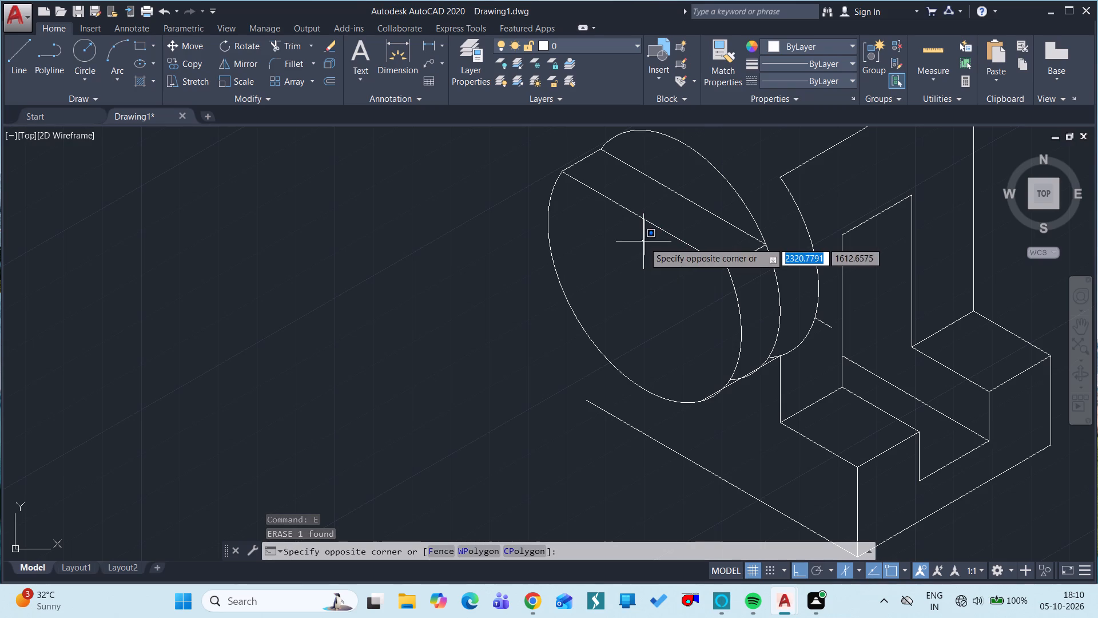
pyautogui.click(644, 242)
pyautogui.click(644, 242)
pyautogui.click(645, 242)
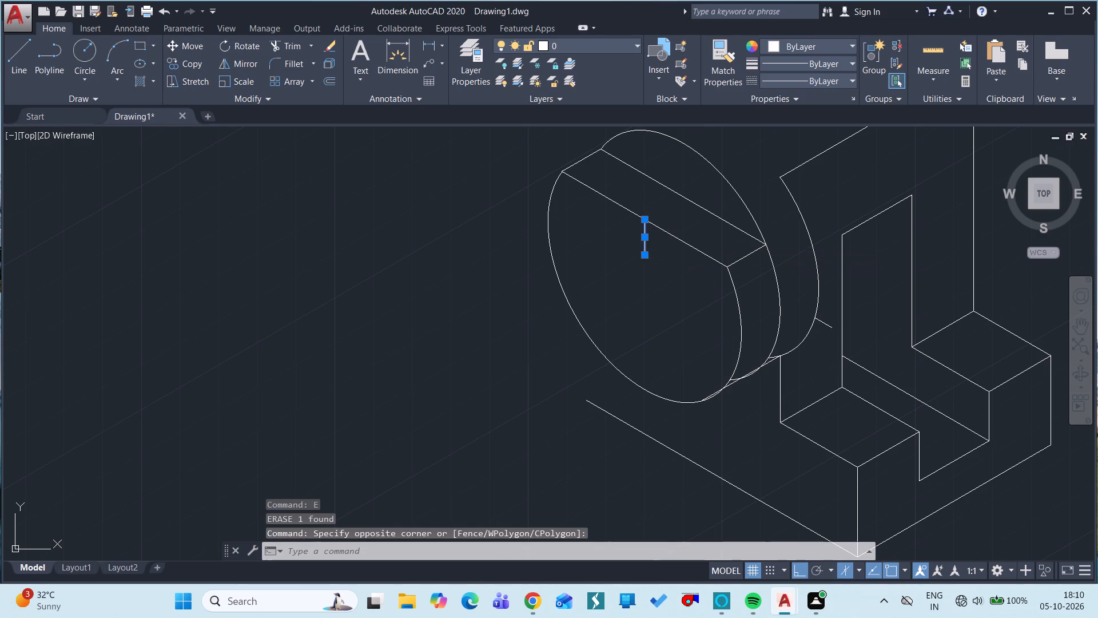
pyautogui.write('E')
pyautogui.press('space')
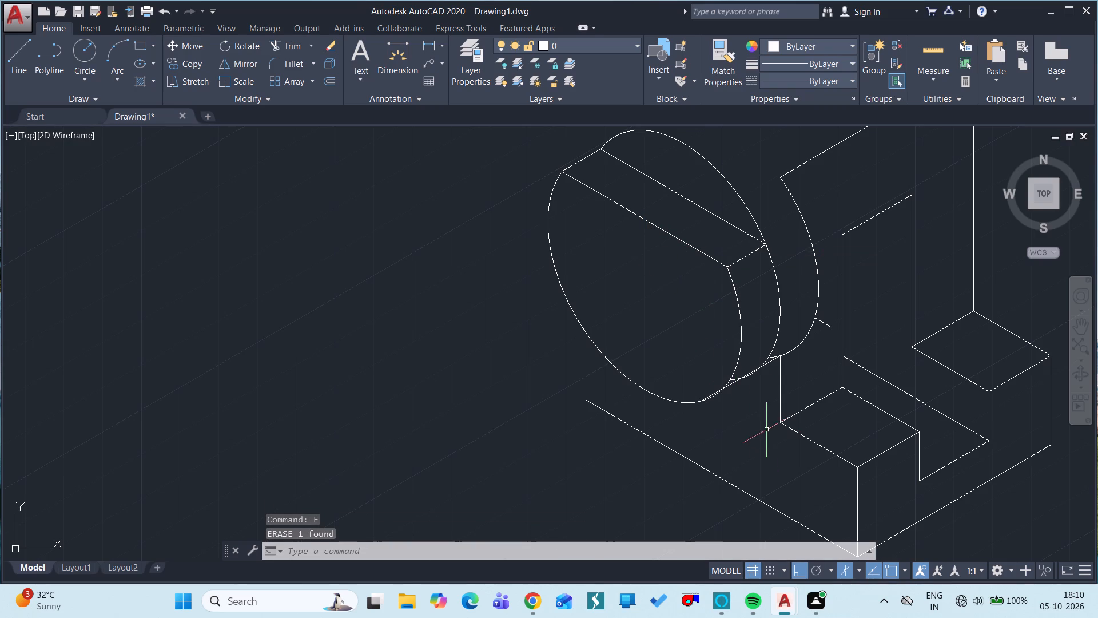
# Erase the diagonal line joining the lower sides of the front and rear isocircles.
pyautogui.keyDown('ctrl'); pyautogui.scroll(2, 743, 394); pyautogui.keyUp('ctrl')
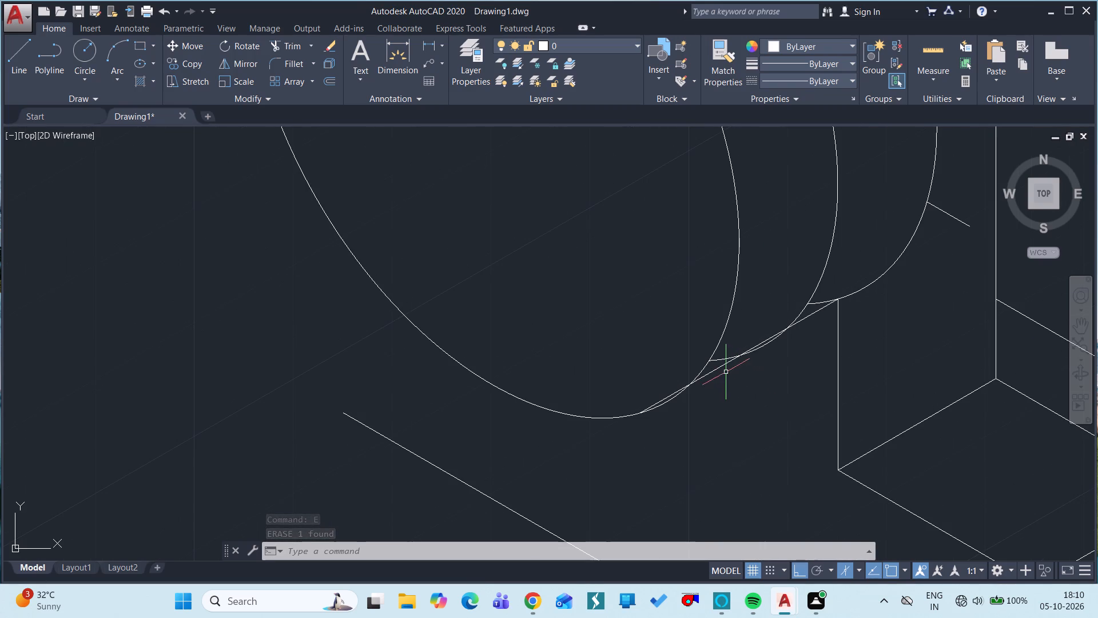
pyautogui.click(721, 368)
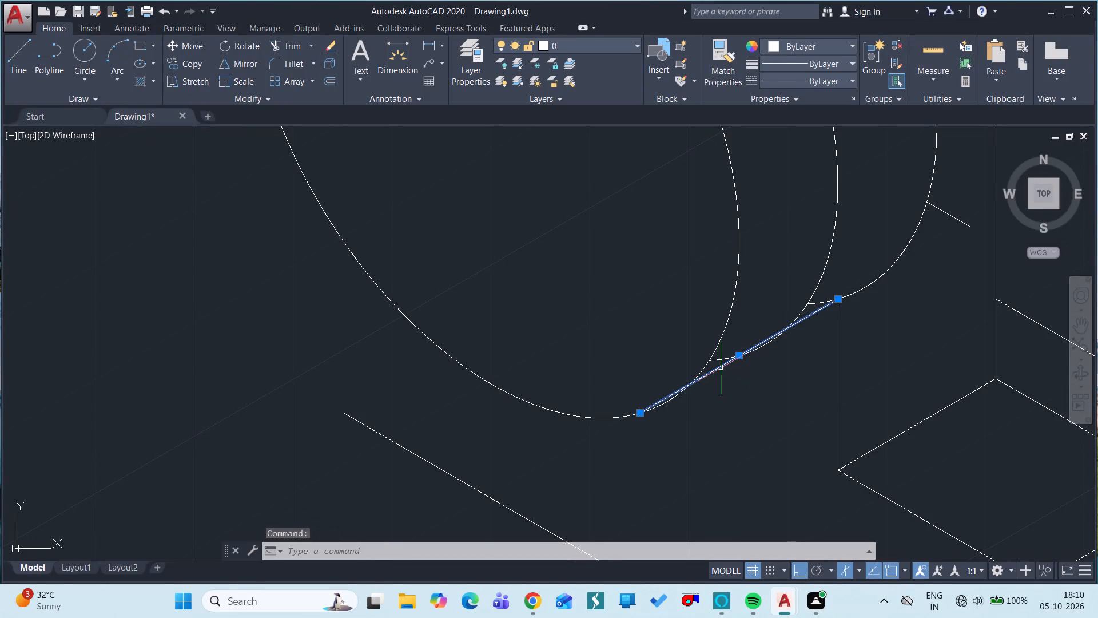
pyautogui.write('E')
pyautogui.press('space')
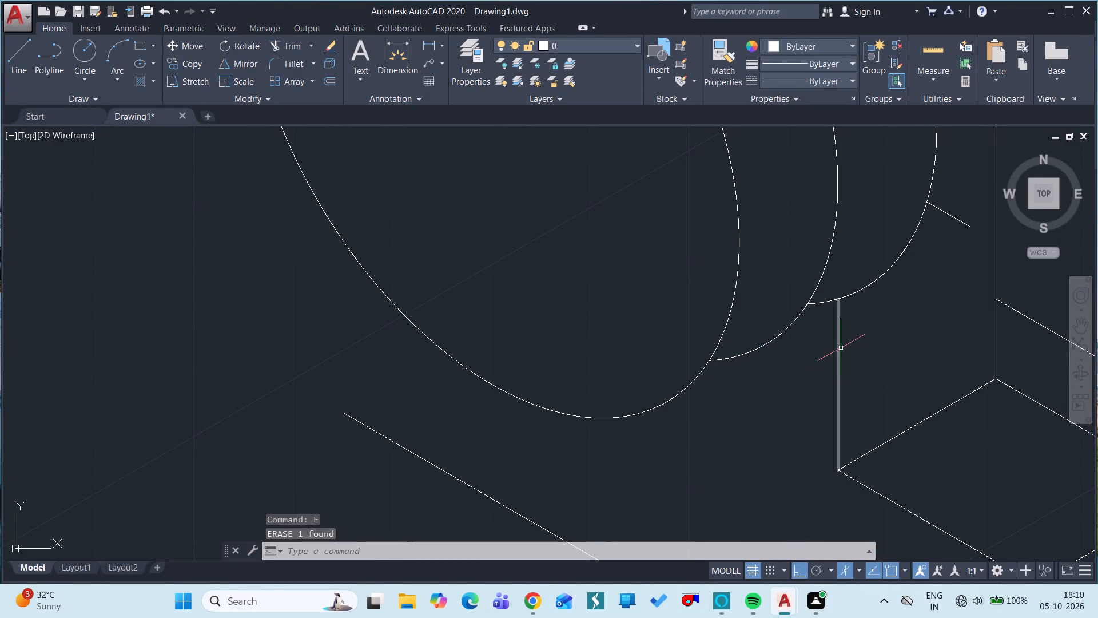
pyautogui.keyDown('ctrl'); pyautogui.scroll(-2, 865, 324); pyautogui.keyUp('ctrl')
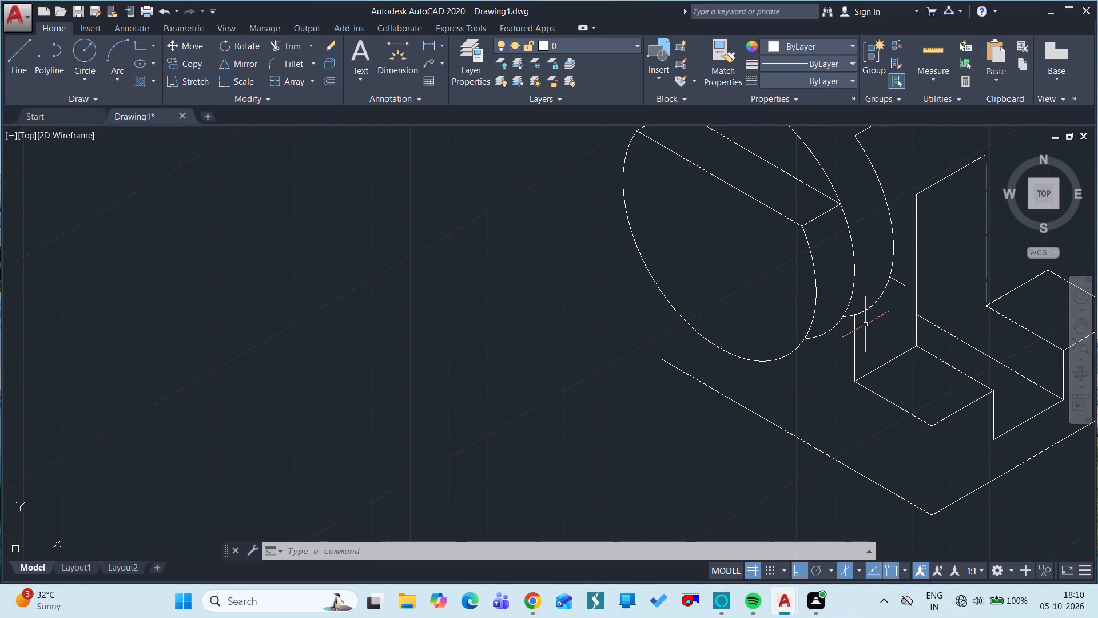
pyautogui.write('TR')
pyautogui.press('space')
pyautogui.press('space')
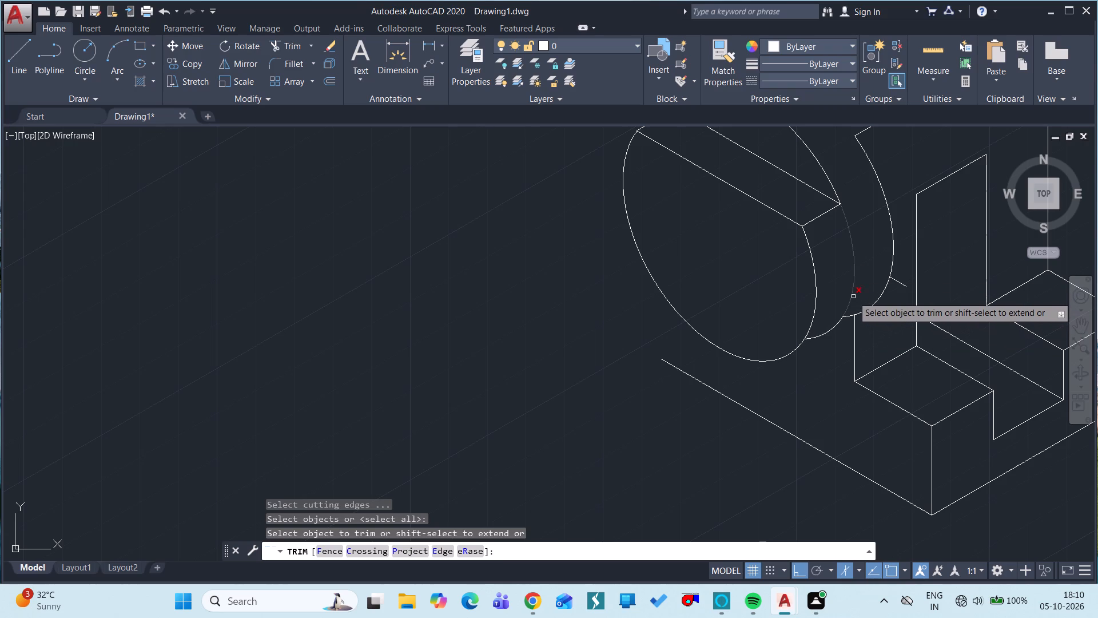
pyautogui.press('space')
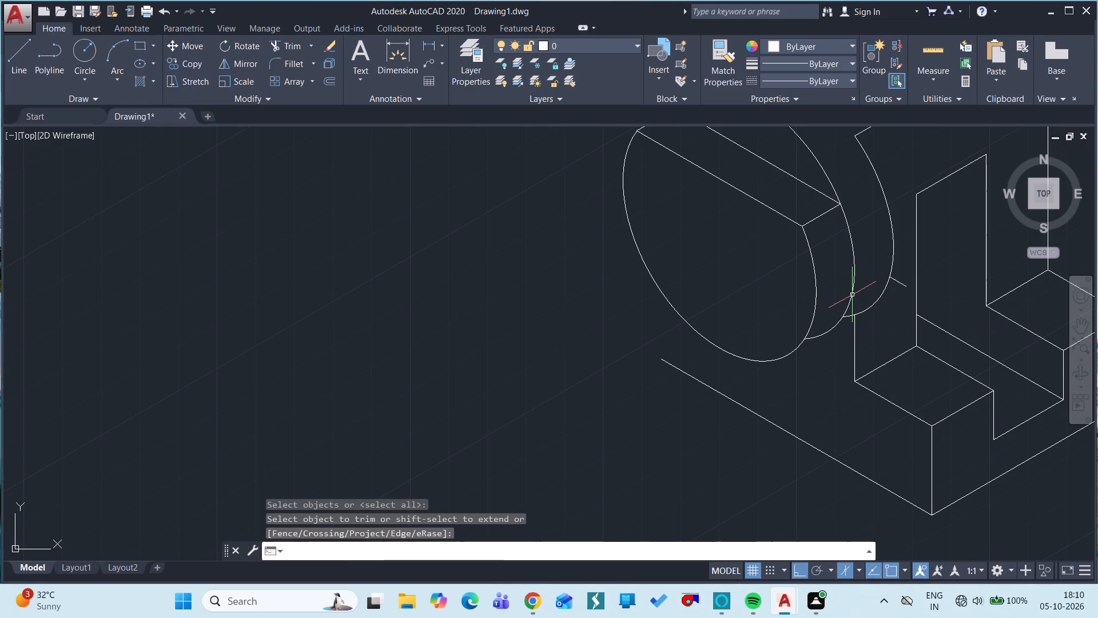
# Trim the middle isocircle's arc from the notch corner down to the rear isocircle.
pyautogui.write('TR')
pyautogui.press('space')
pyautogui.press('space')
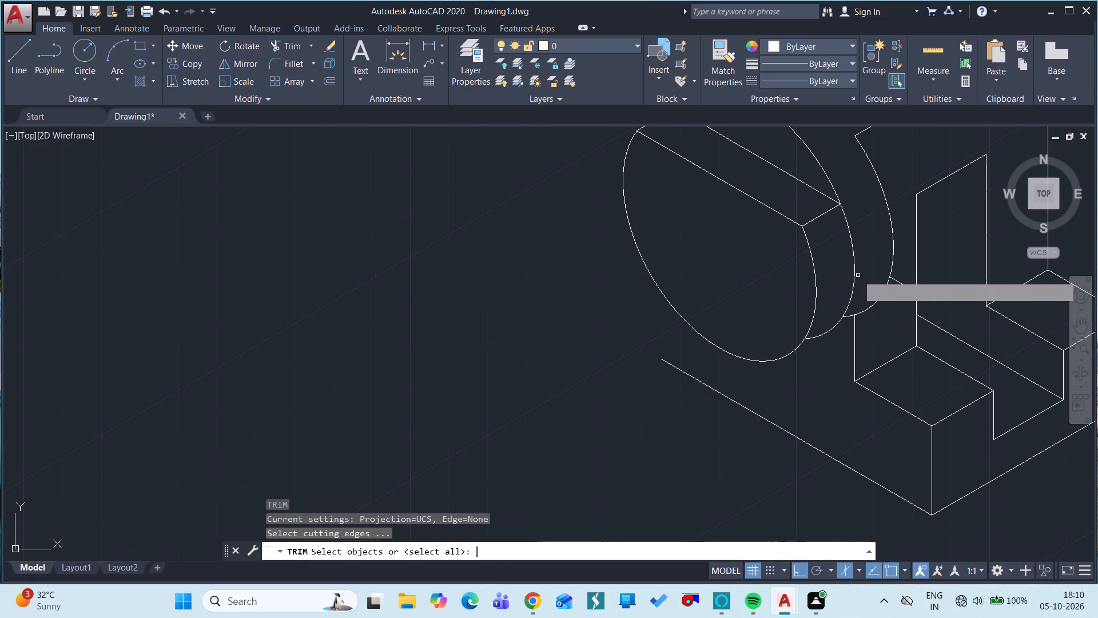
pyautogui.click(855, 260)
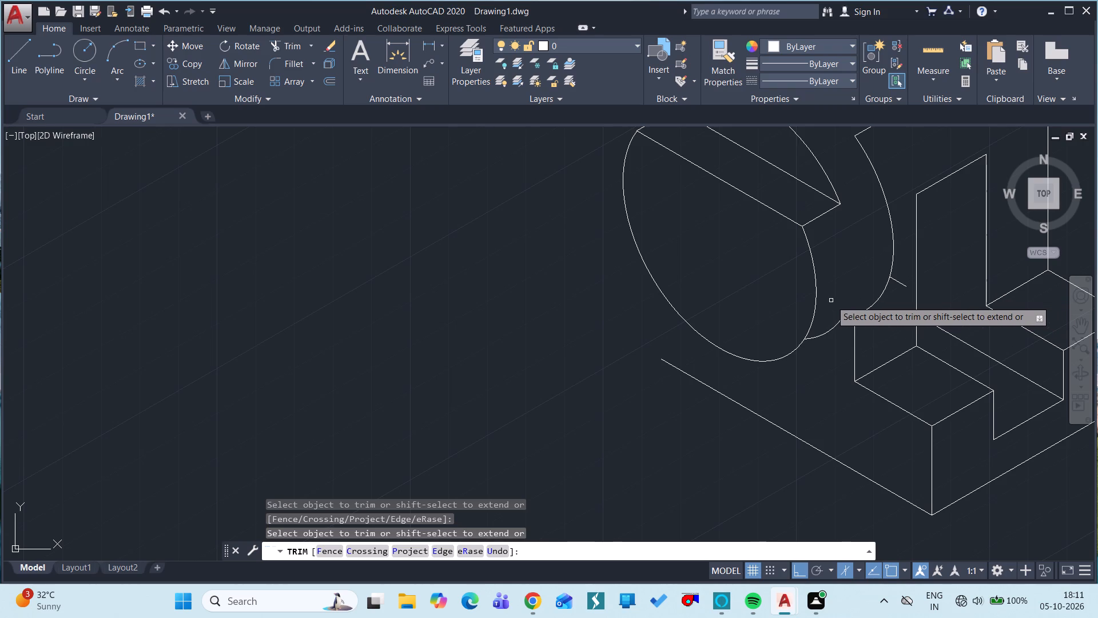
pyautogui.press('Escape')
# Draw a vertical line from the free end of the base's bottom edge up into the front isocircle, and trim the part inside the circle.
pyautogui.write('L')
pyautogui.press('space')
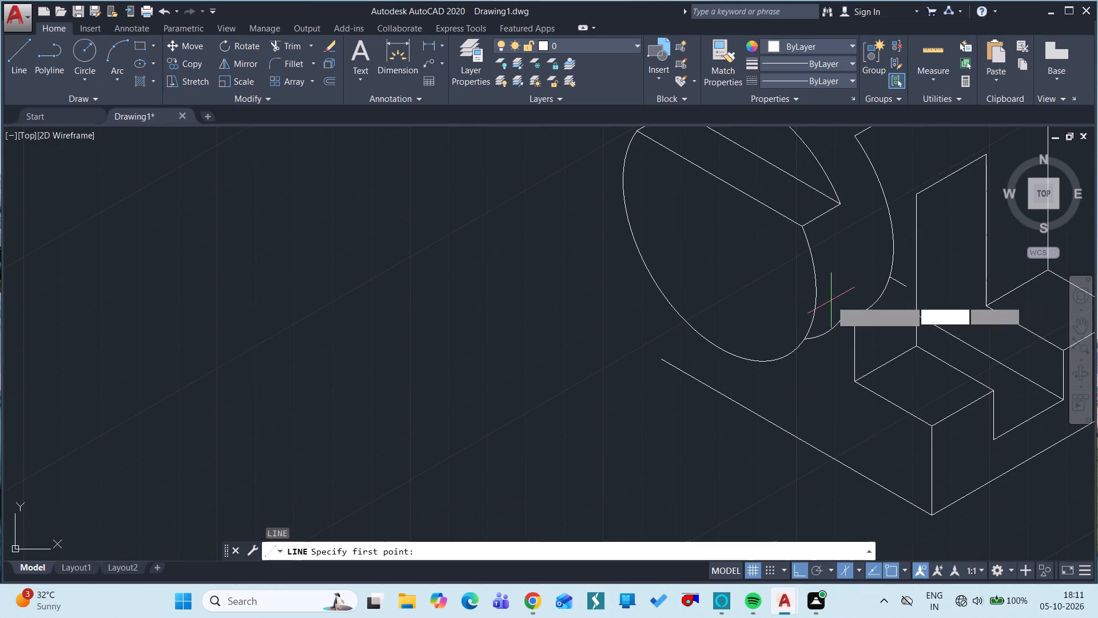
pyautogui.moveTo(661, 359); pyautogui.dragTo(666, 264)
pyautogui.click(666, 264)
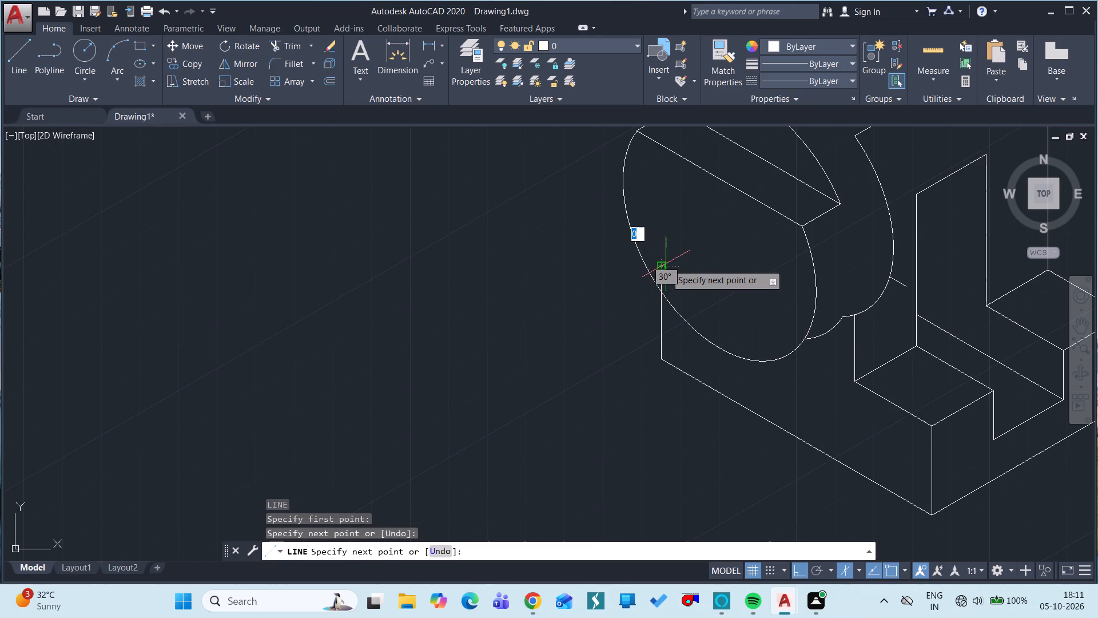
pyautogui.press('Escape')
pyautogui.write('TR')
pyautogui.press('space')
pyautogui.press('space')
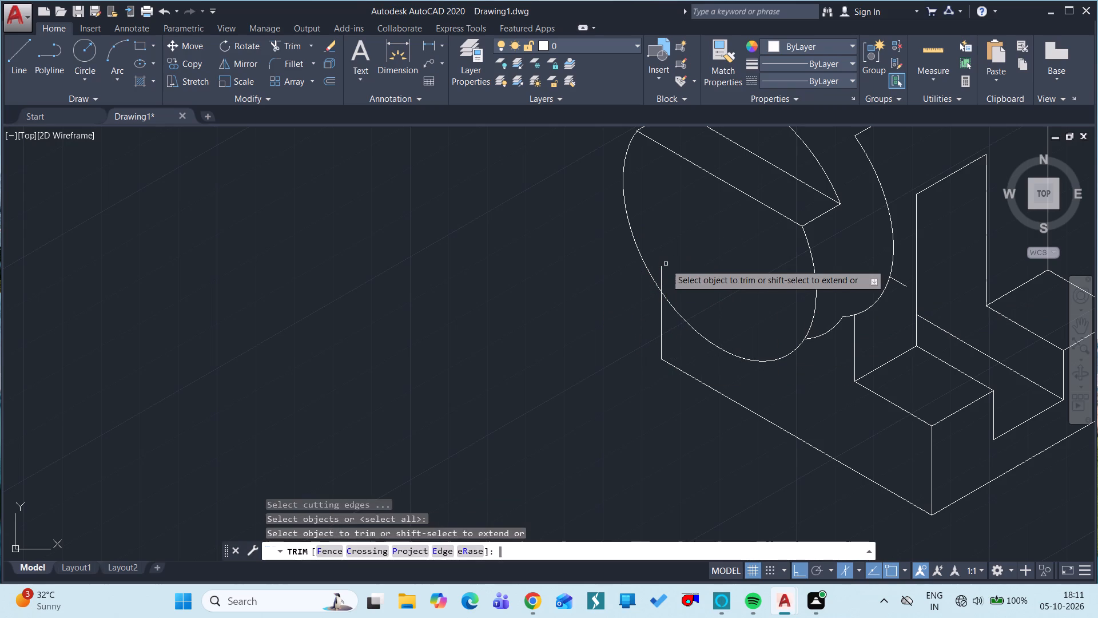
pyautogui.click(663, 272)
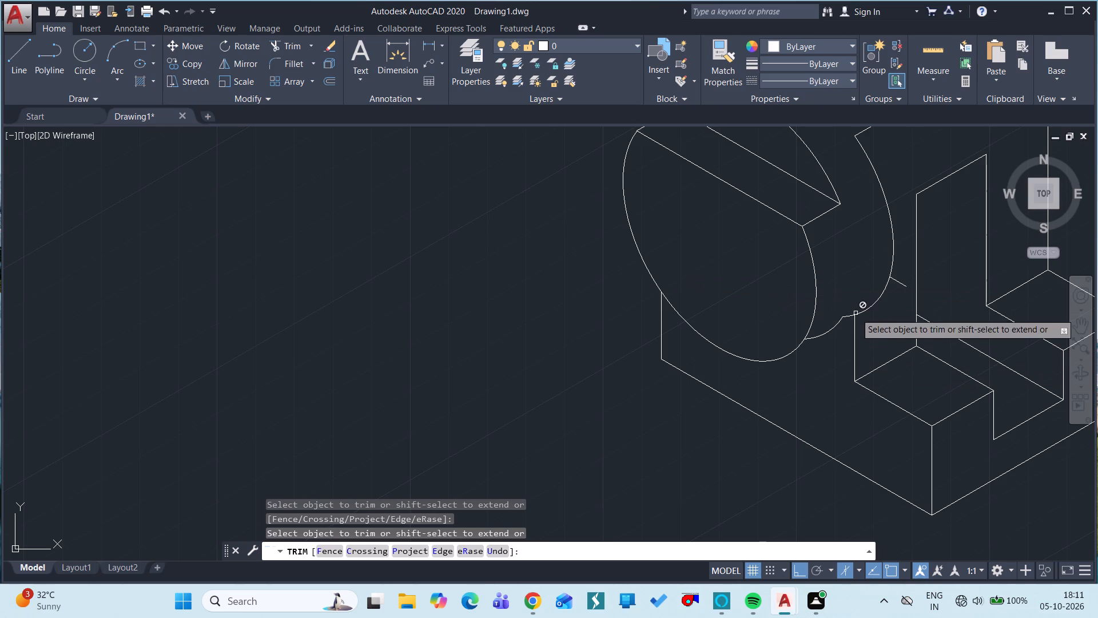
pyautogui.keyDown('ctrl'); pyautogui.scroll(2, 856, 313); pyautogui.keyUp('ctrl')
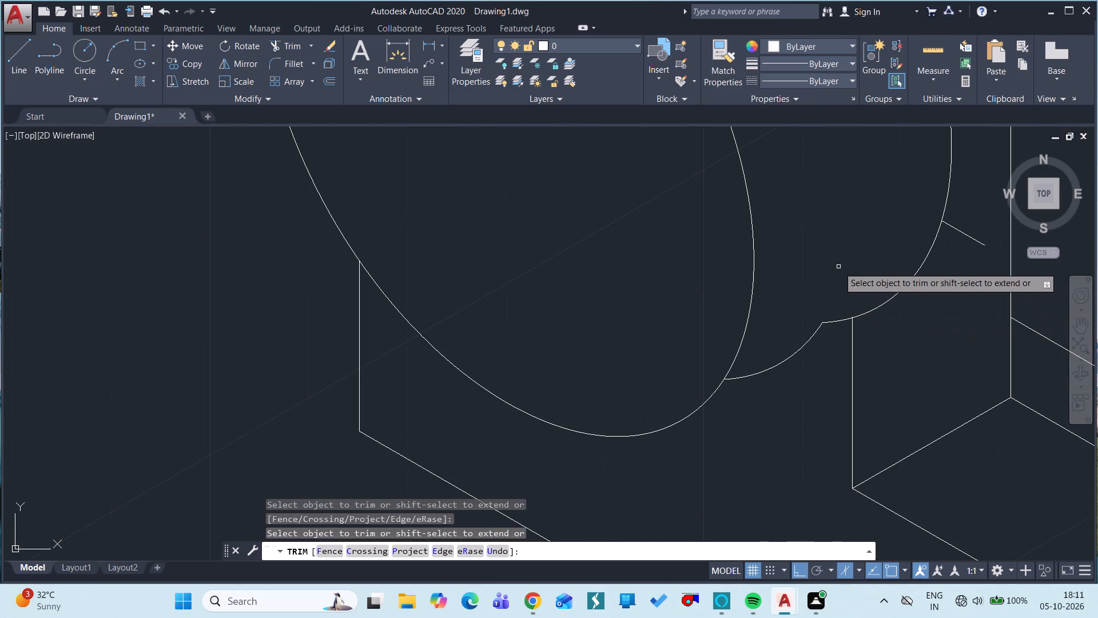
pyautogui.press('Escape')
# Draw a diagonal line about 17.3 long from the top of the base step's vertical edge to the front isocircle's lower curve.
pyautogui.write('L')
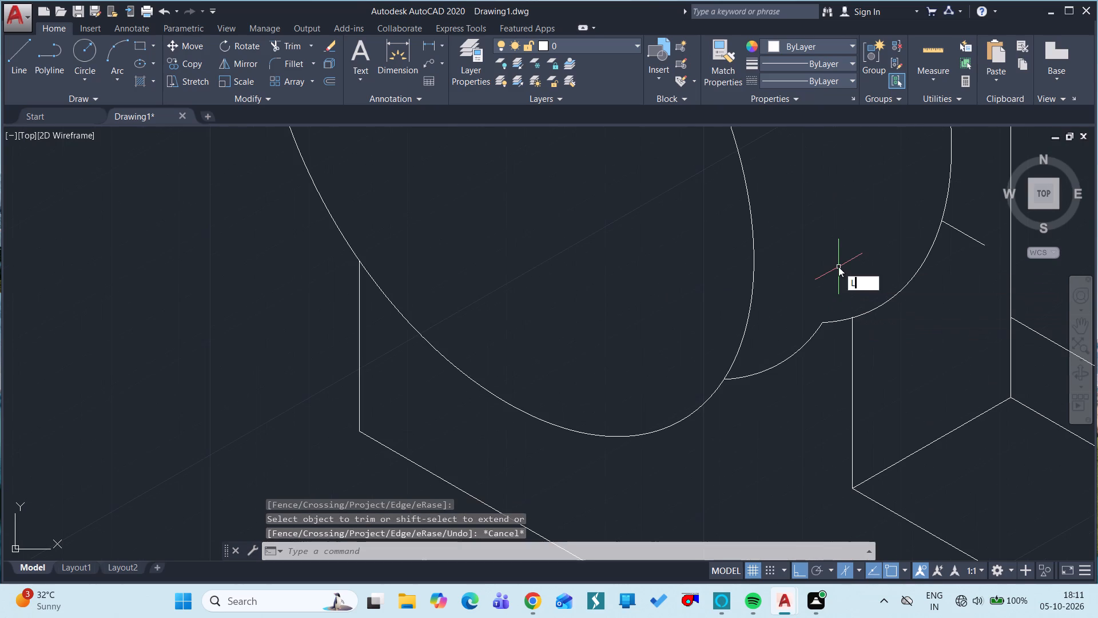
pyautogui.press('space')
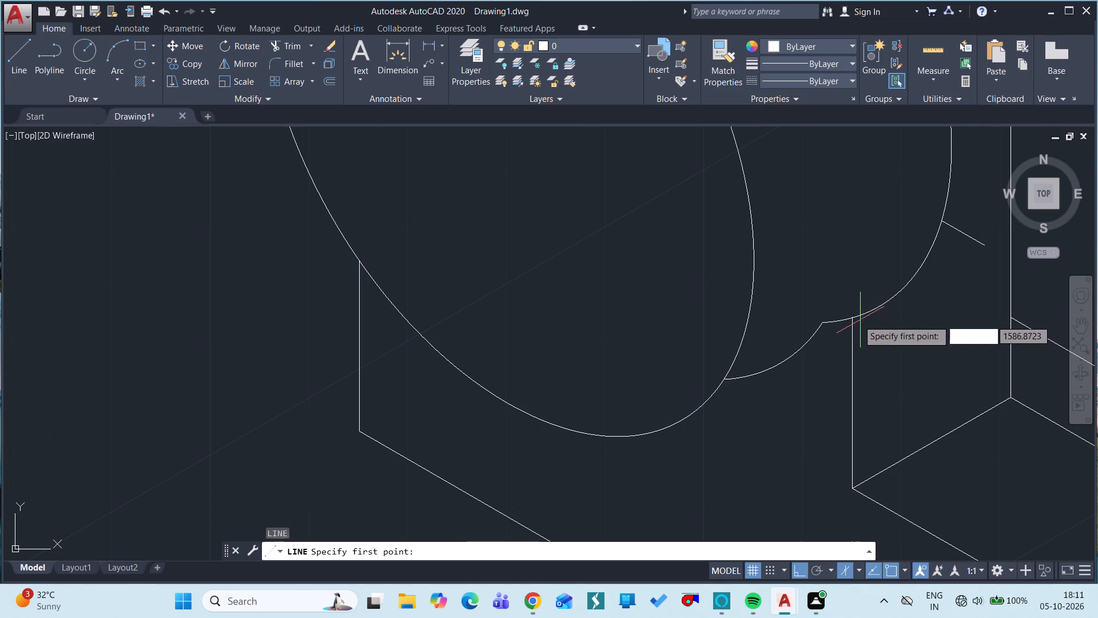
pyautogui.moveTo(851, 322); pyautogui.dragTo(761, 380)
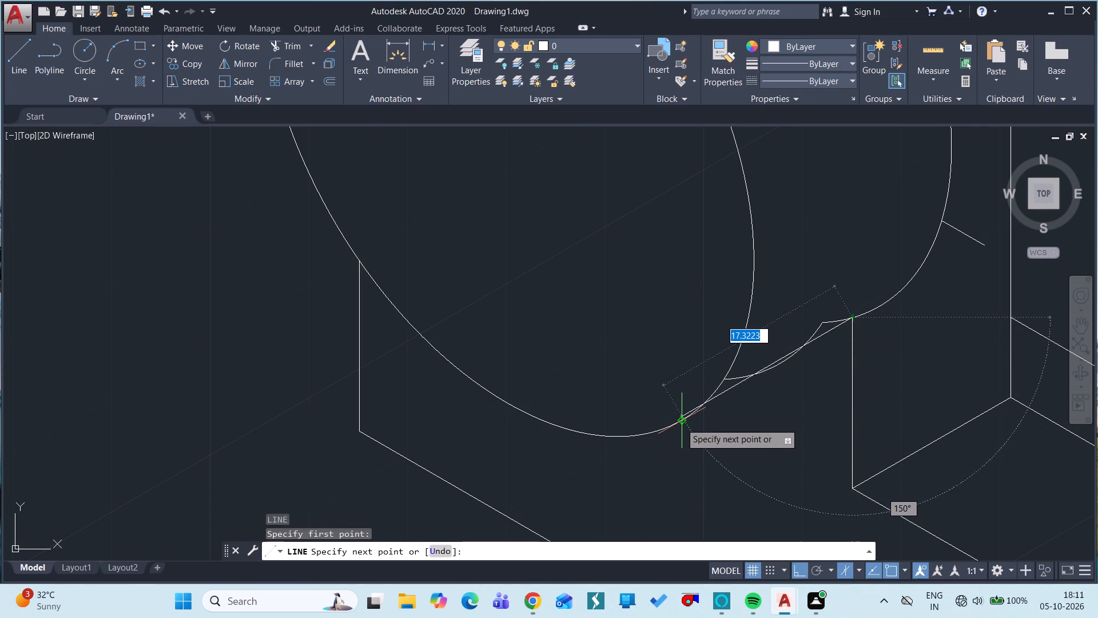
pyautogui.keyDown('ctrl'); pyautogui.scroll(2, 681, 423); pyautogui.keyUp('ctrl')
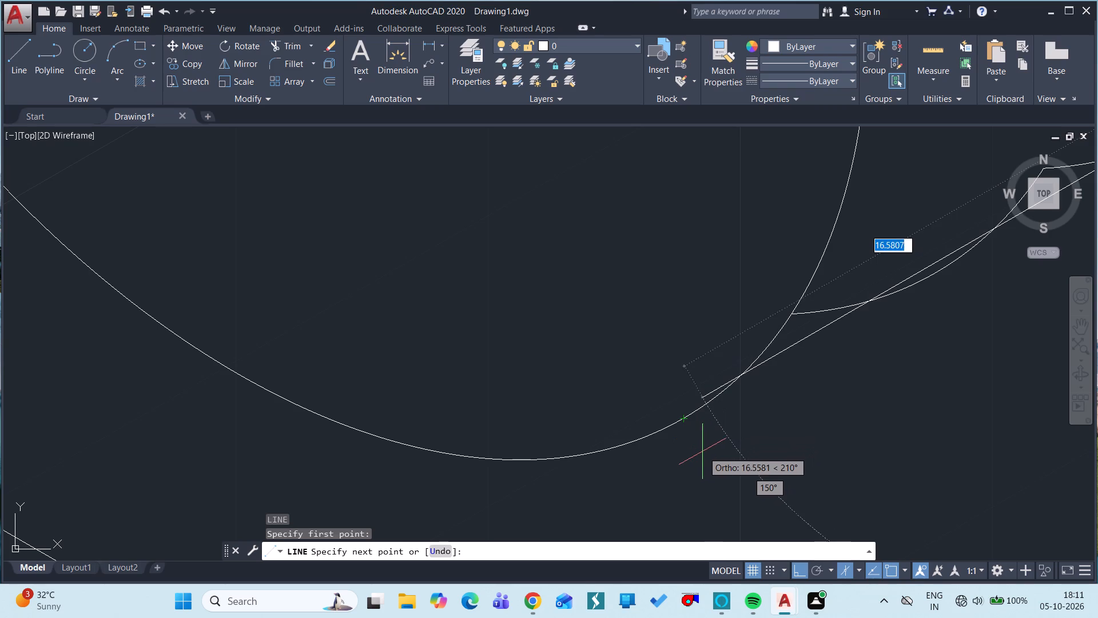
pyautogui.click(685, 418)
pyautogui.keyDown('ctrl'); pyautogui.scroll(-2, 685, 418); pyautogui.keyUp('ctrl')
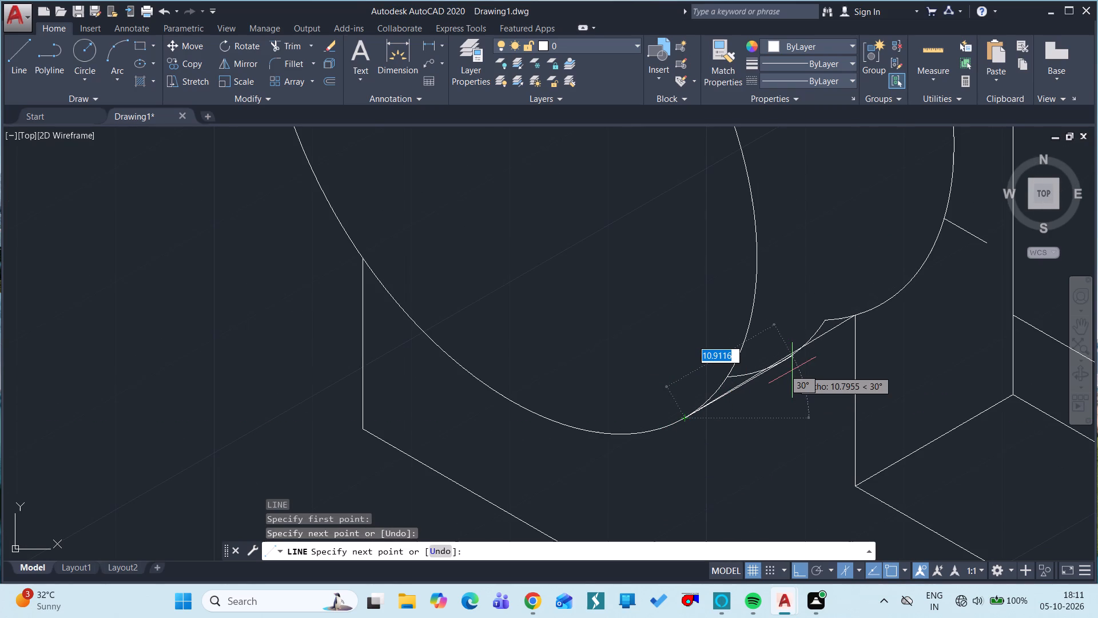
pyautogui.press('Escape')
# Trim the middle isocircle's arc pieces above the new diagonal line, and erase the remaining sliver below it.
pyautogui.write('TR')
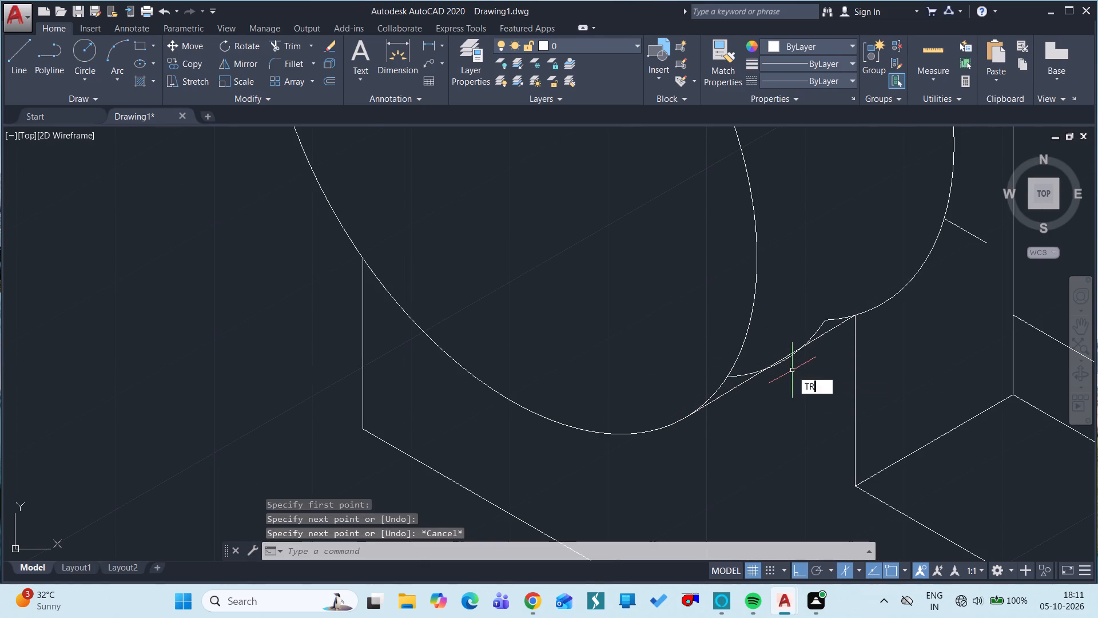
pyautogui.press('space')
pyautogui.press('space')
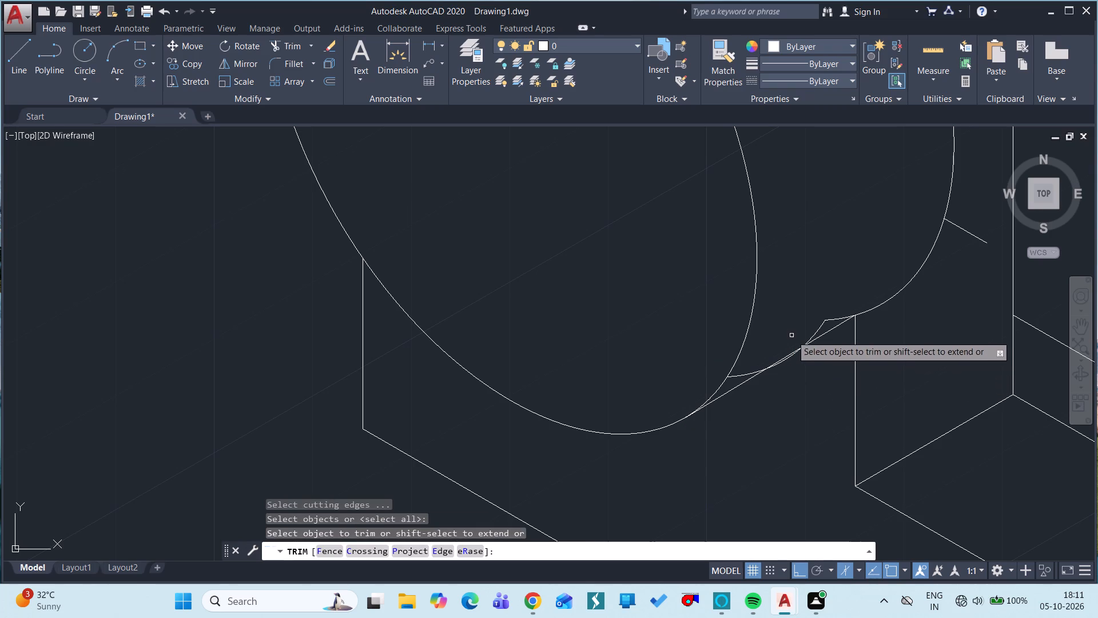
pyautogui.keyDown('ctrl'); pyautogui.scroll(1, 791, 332); pyautogui.keyUp('ctrl')
pyautogui.moveTo(708, 400); pyautogui.dragTo(836, 328)
pyautogui.click(836, 328)
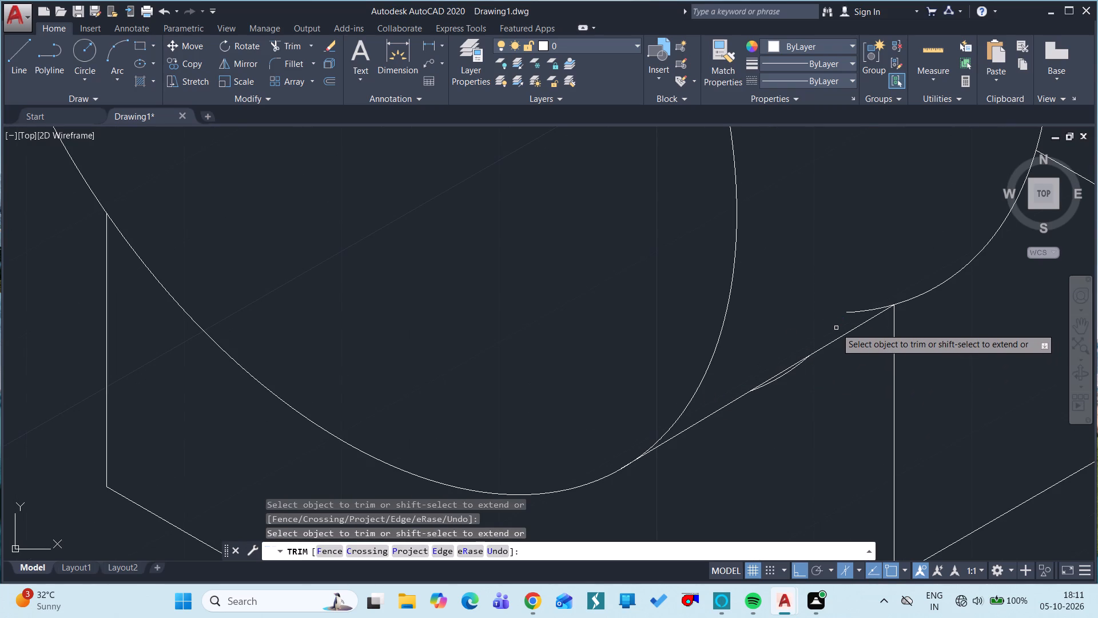
pyautogui.press('Escape')
pyautogui.click(794, 370)
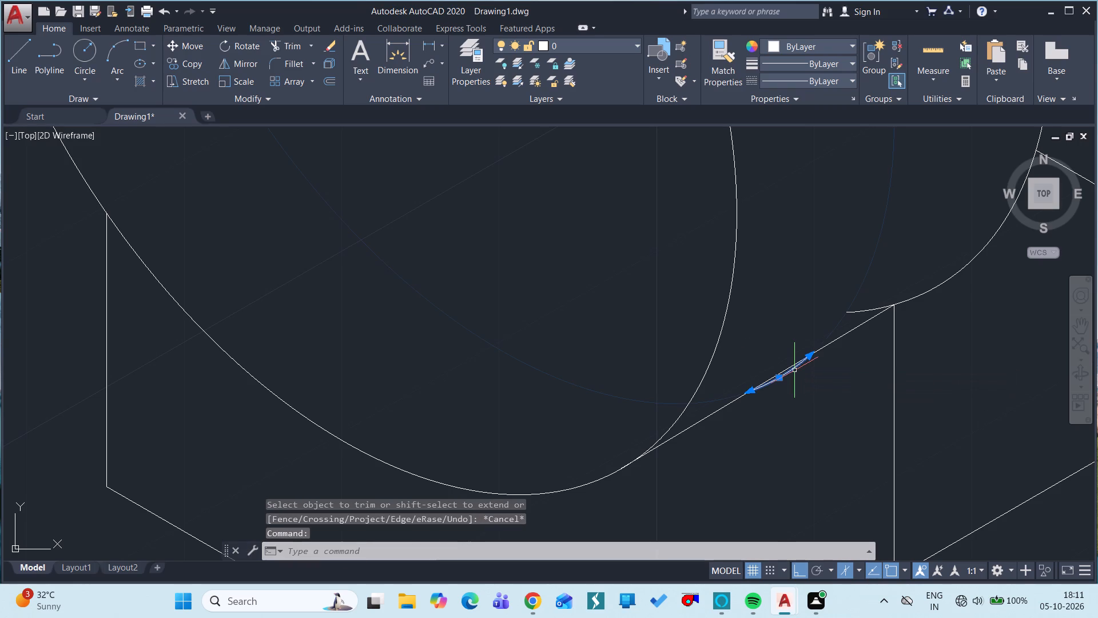
pyautogui.write('E')
pyautogui.press('space')
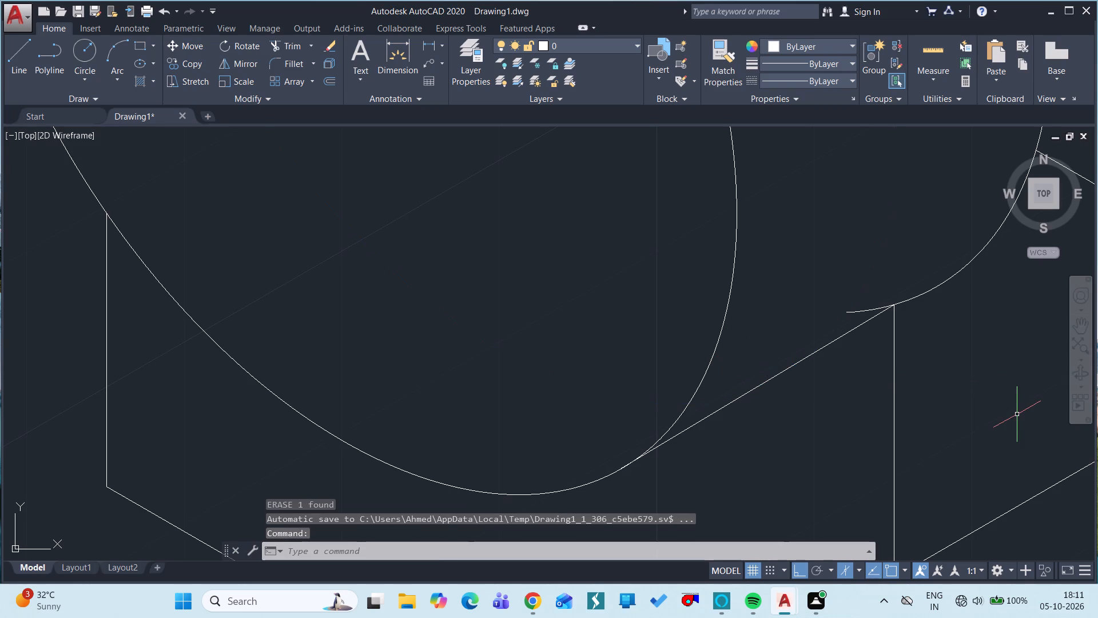
# Trim the rear isocircle's short overhang beyond the diagonal line's upper end.
pyautogui.write('TR')
pyautogui.press('space')
pyautogui.press('space')
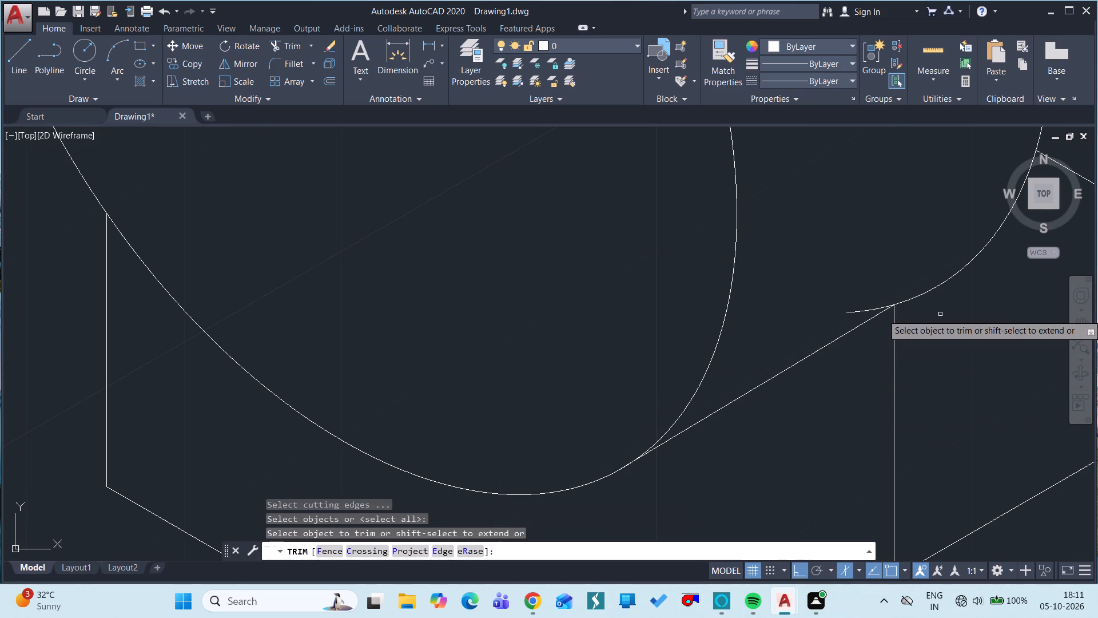
pyautogui.click(864, 311)
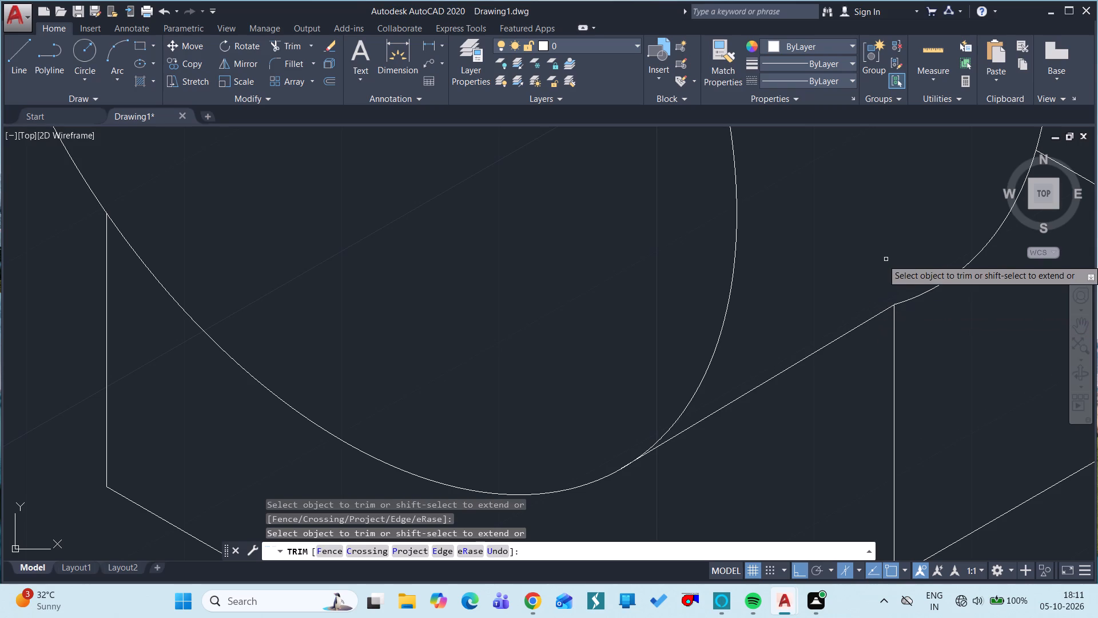
pyautogui.keyDown('ctrl'); pyautogui.scroll(-3, 886, 259); pyautogui.keyUp('ctrl')
pyautogui.keyDown('ctrl'); pyautogui.scroll(-1, 900, 209); pyautogui.keyUp('ctrl')
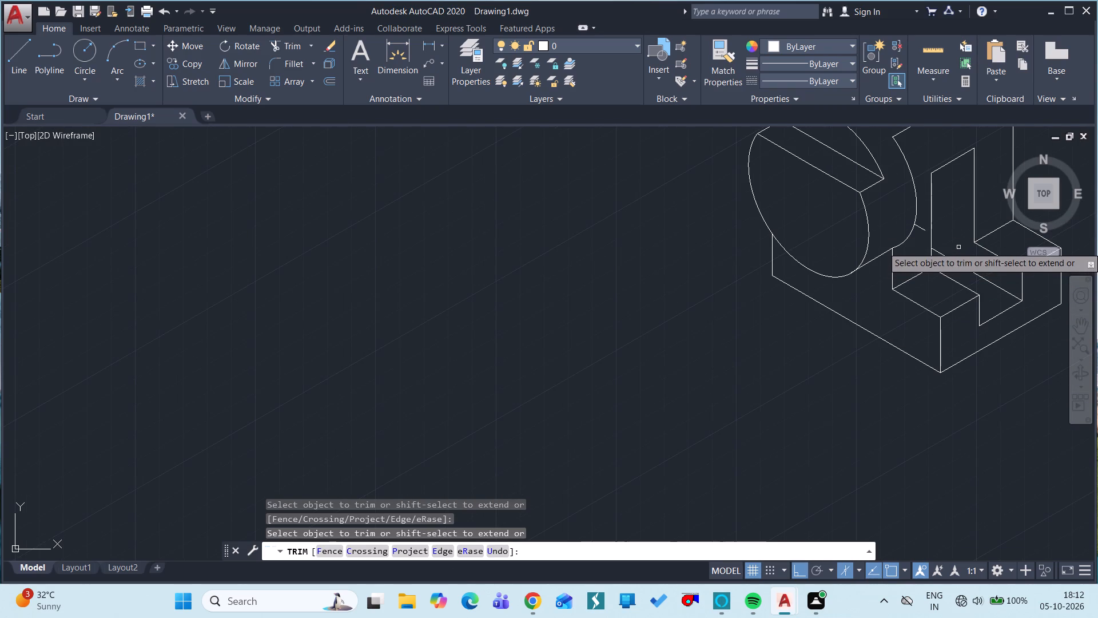
pyautogui.press('Escape')
# Erase the short diagonal stub line outside the rear isocircle.
pyautogui.click(922, 230)
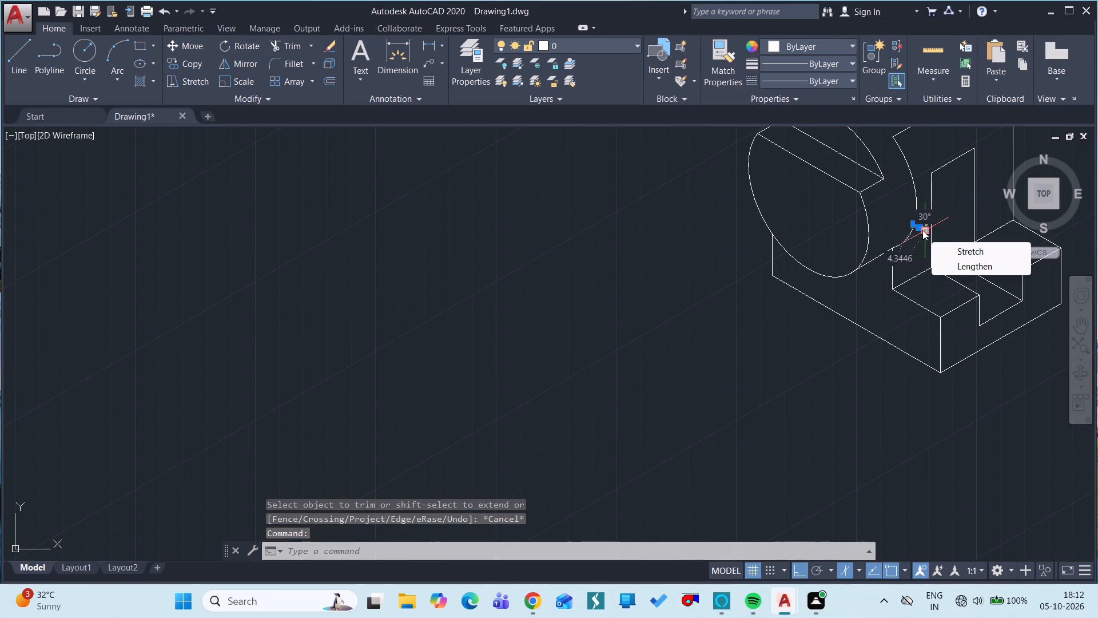
pyautogui.press('Escape')
pyautogui.write('E')
pyautogui.press('space')
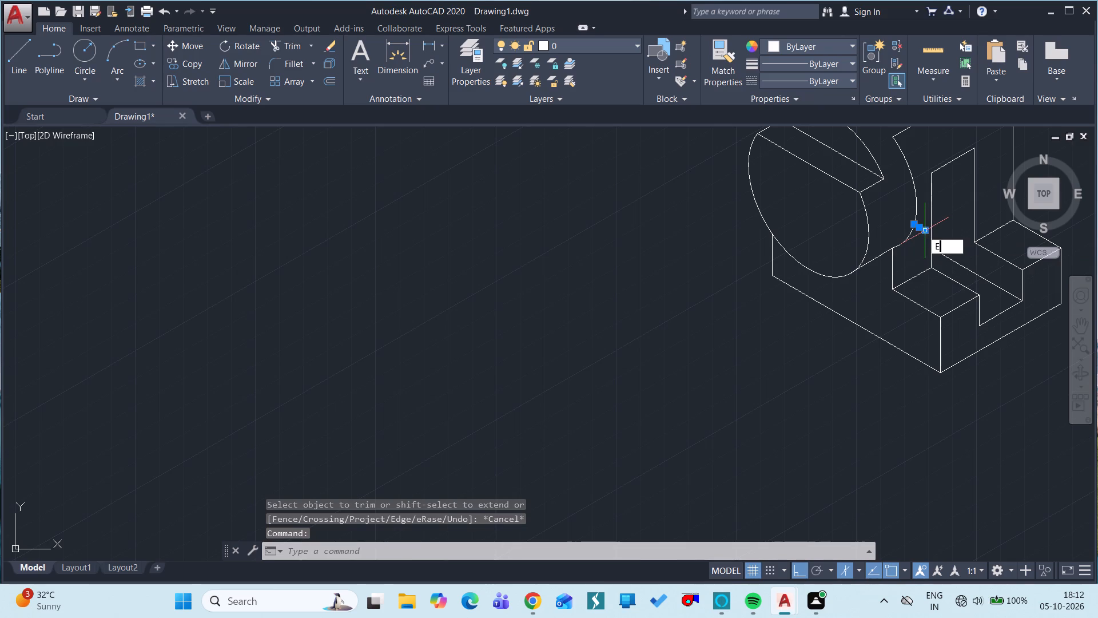
# Stretch the lower diagonal line's upper end past the rear isocircle, making the line about 28.3 long.
pyautogui.keyDown('ctrl'); pyautogui.scroll(-2, 952, 207); pyautogui.keyUp('ctrl')
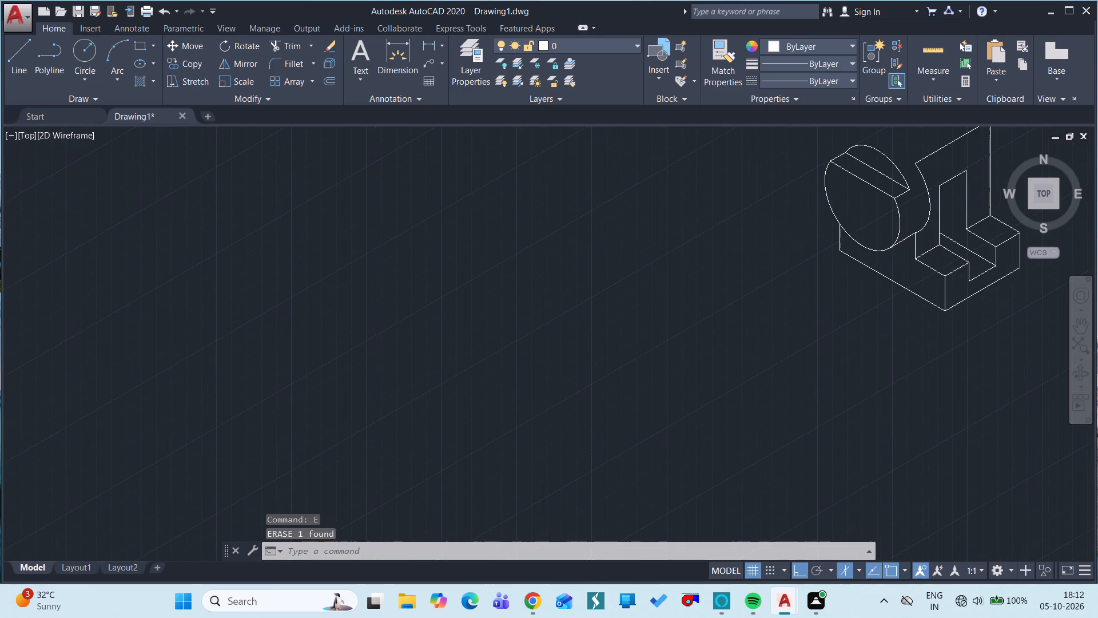
pyautogui.keyDown('ctrl'); pyautogui.scroll(4, 956, 186); pyautogui.keyUp('ctrl')
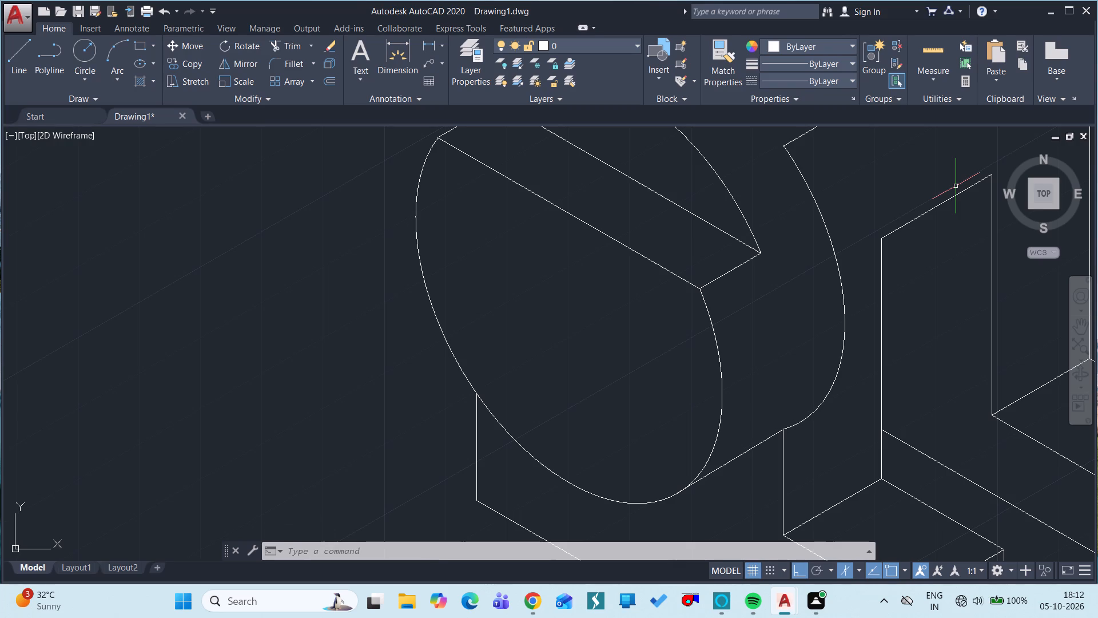
pyautogui.press('l')
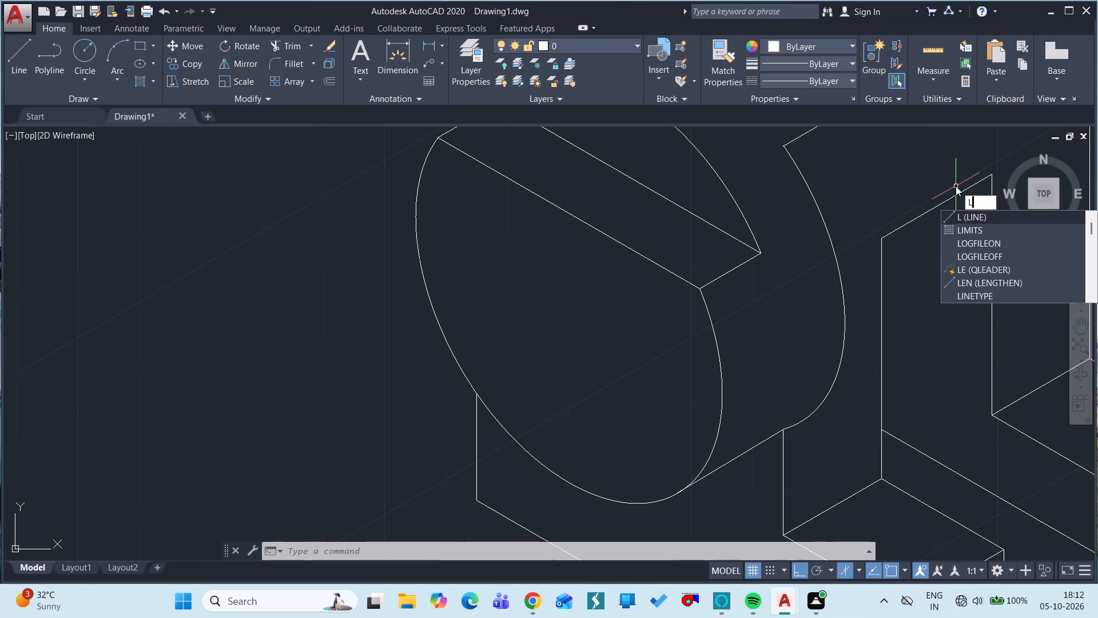
pyautogui.press('Escape')
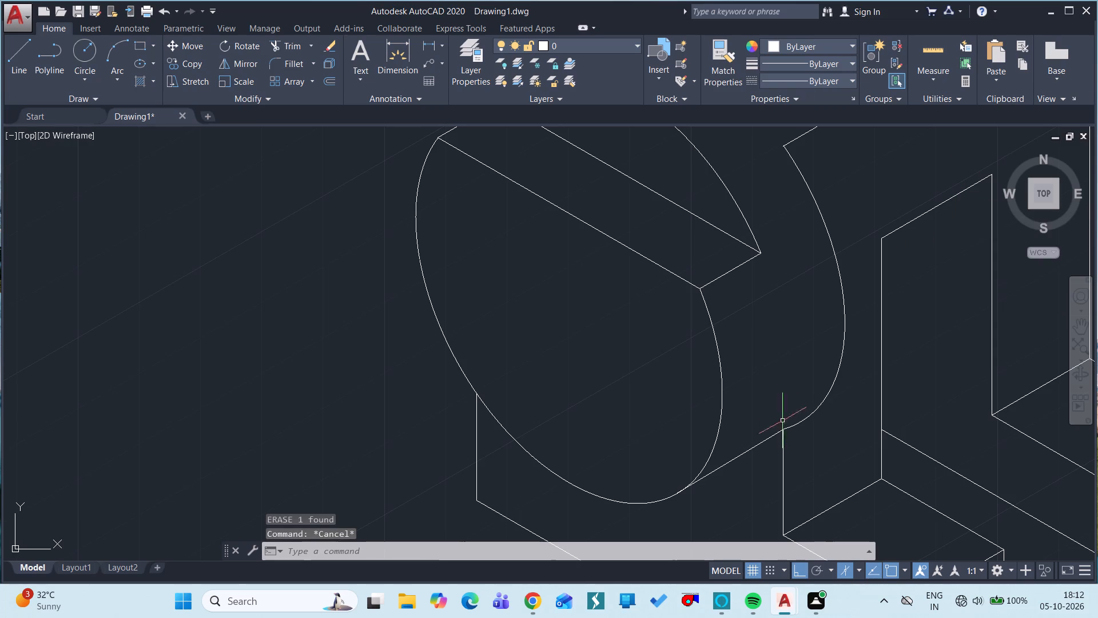
pyautogui.click(771, 434)
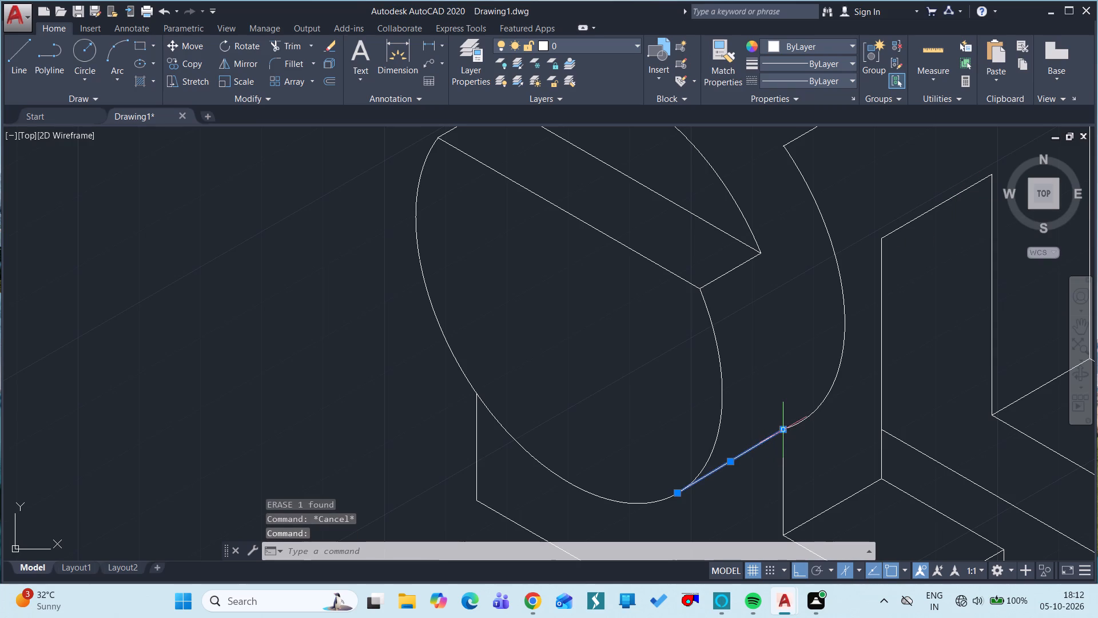
pyautogui.moveTo(783, 431); pyautogui.dragTo(849, 395)
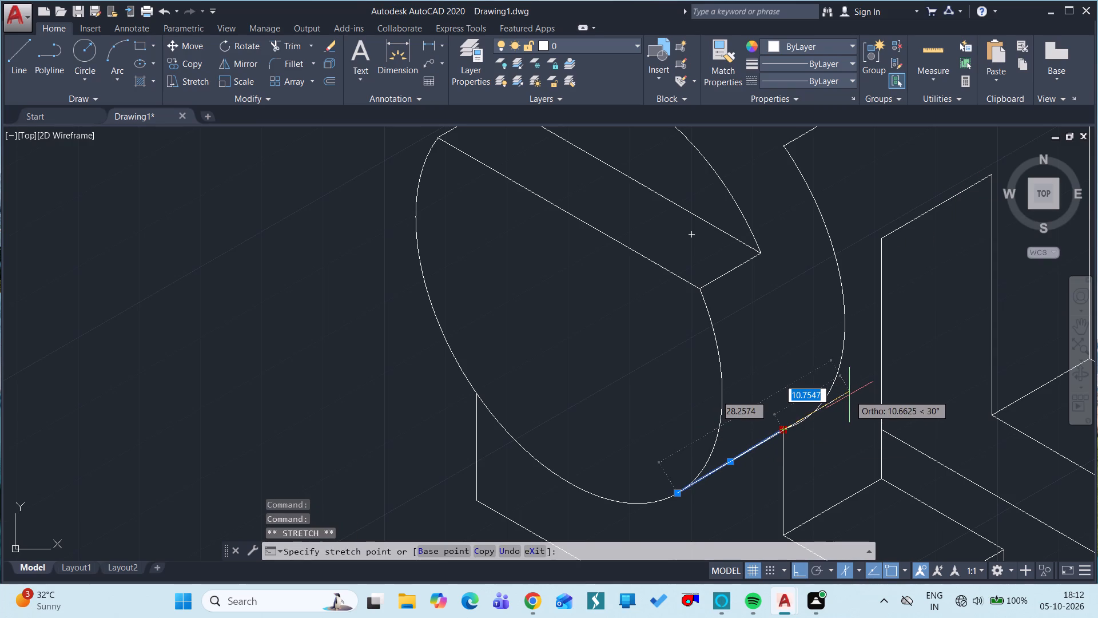
pyautogui.click(849, 395)
pyautogui.press('Escape')
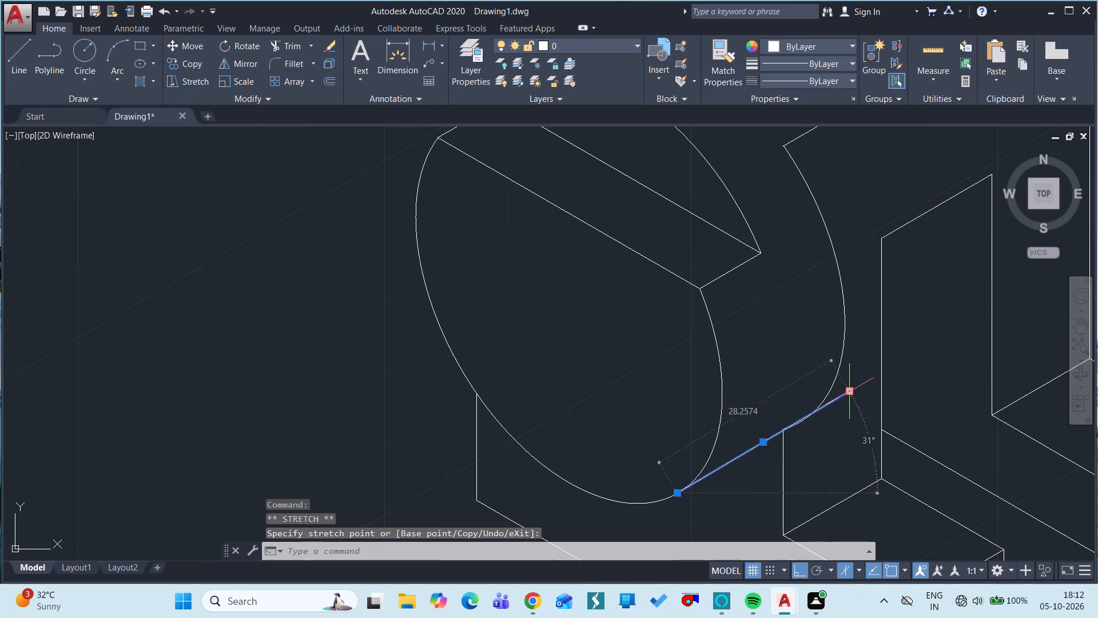
# Trim the rear isocircle's arc below the lower diagonal line and erase the remaining sliver beside the support's vertical edge.
pyautogui.press('Escape')
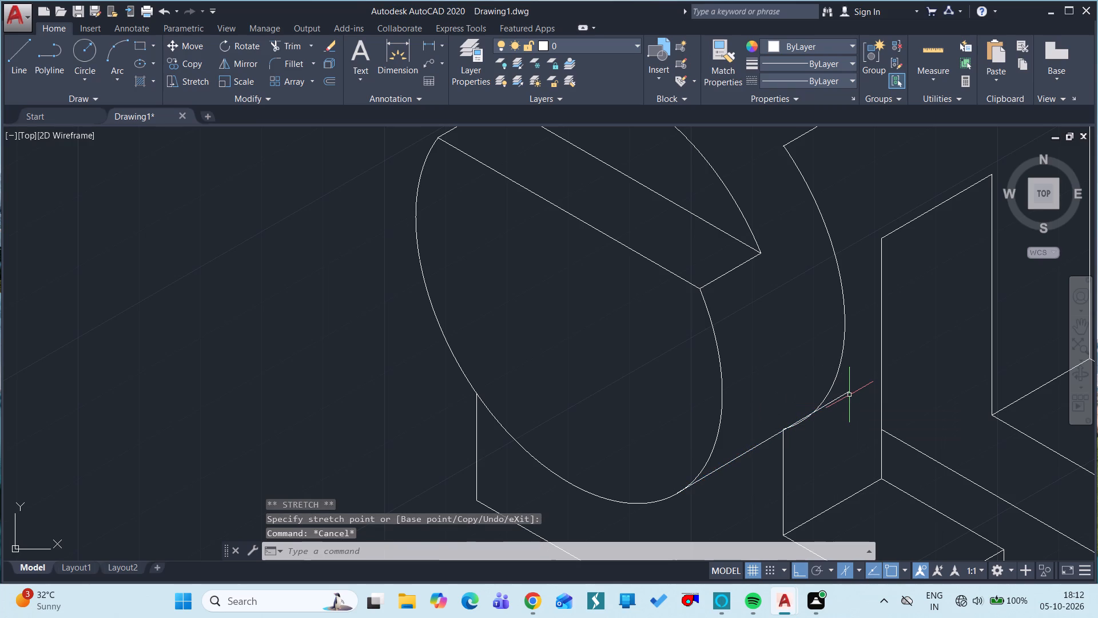
pyautogui.write('TR')
pyautogui.press('space')
pyautogui.press('space')
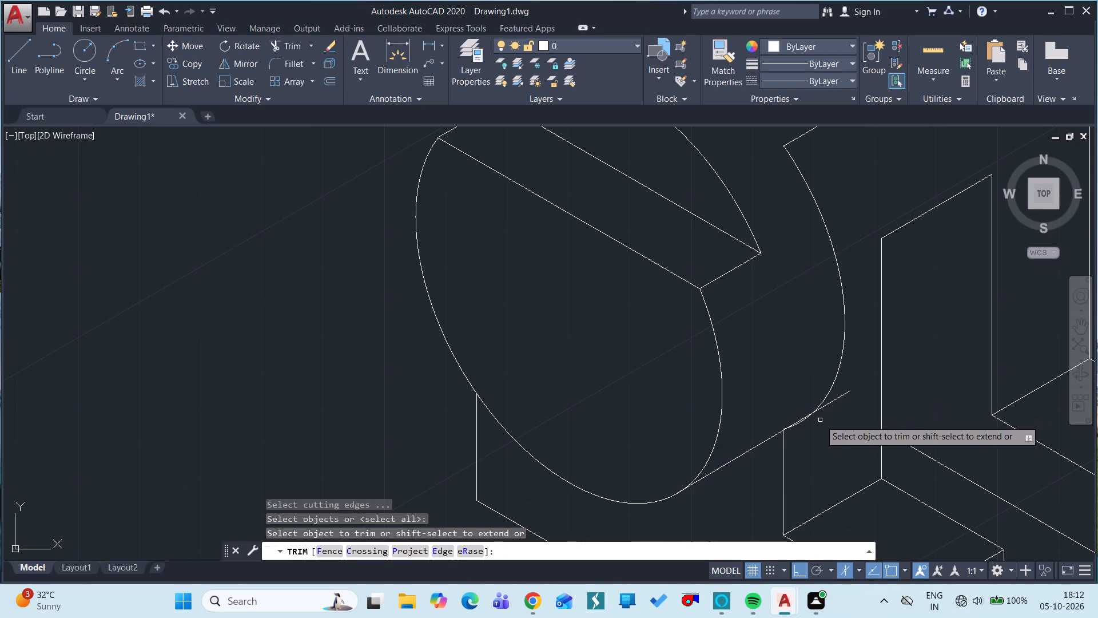
pyautogui.keyDown('ctrl'); pyautogui.scroll(3, 820, 420); pyautogui.keyUp('ctrl')
pyautogui.click(765, 416)
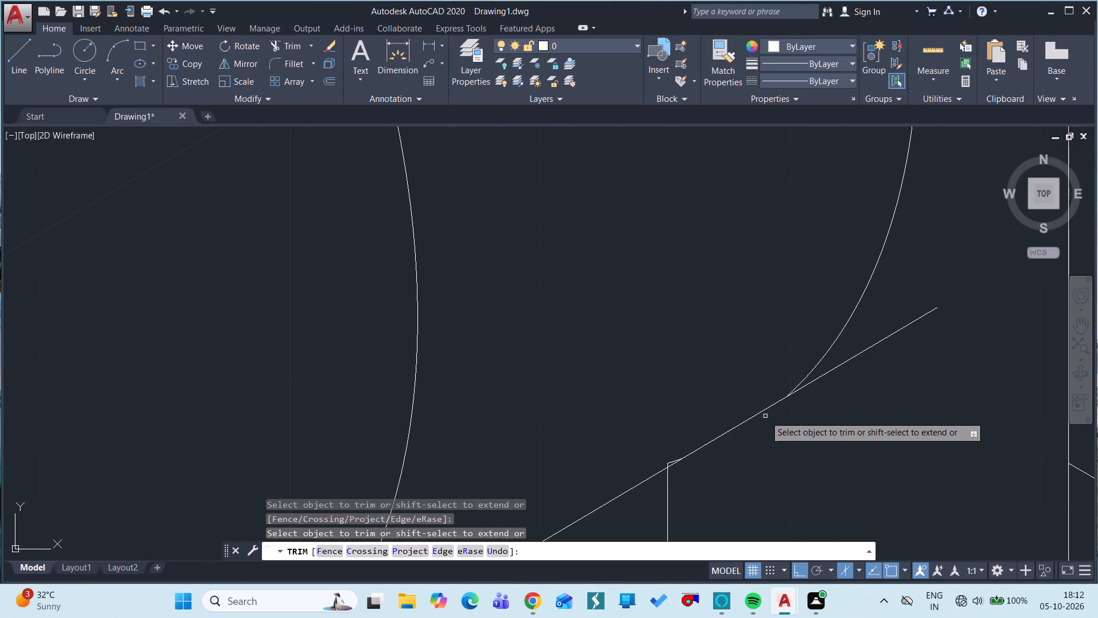
pyautogui.keyDown('ctrl'); pyautogui.scroll(1, 669, 442); pyautogui.keyUp('ctrl')
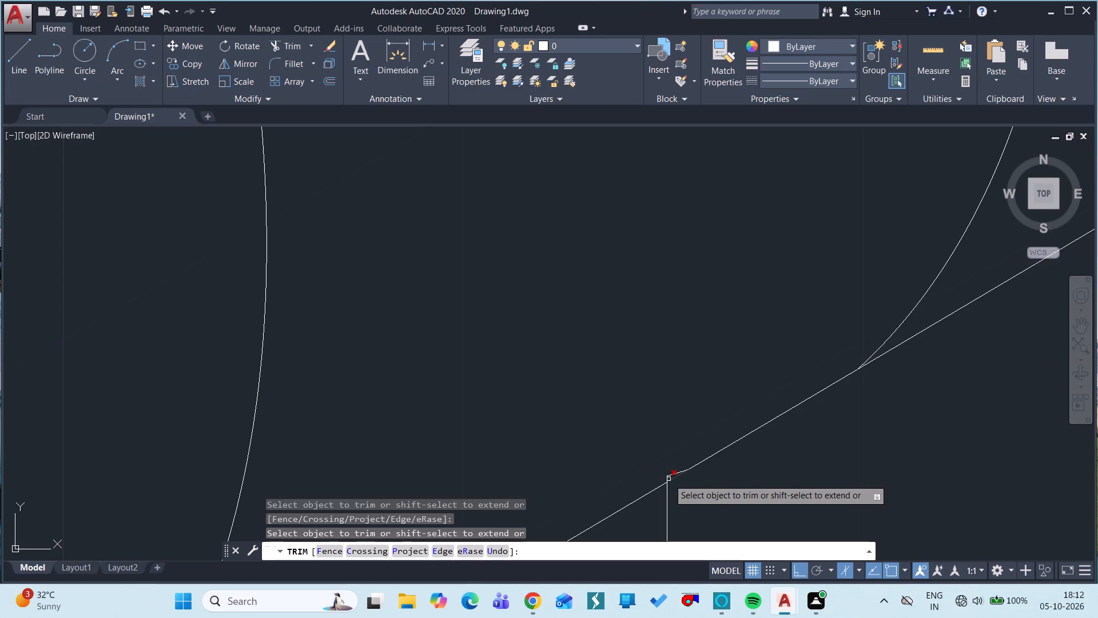
pyautogui.moveTo(667, 478); pyautogui.dragTo(671, 473)
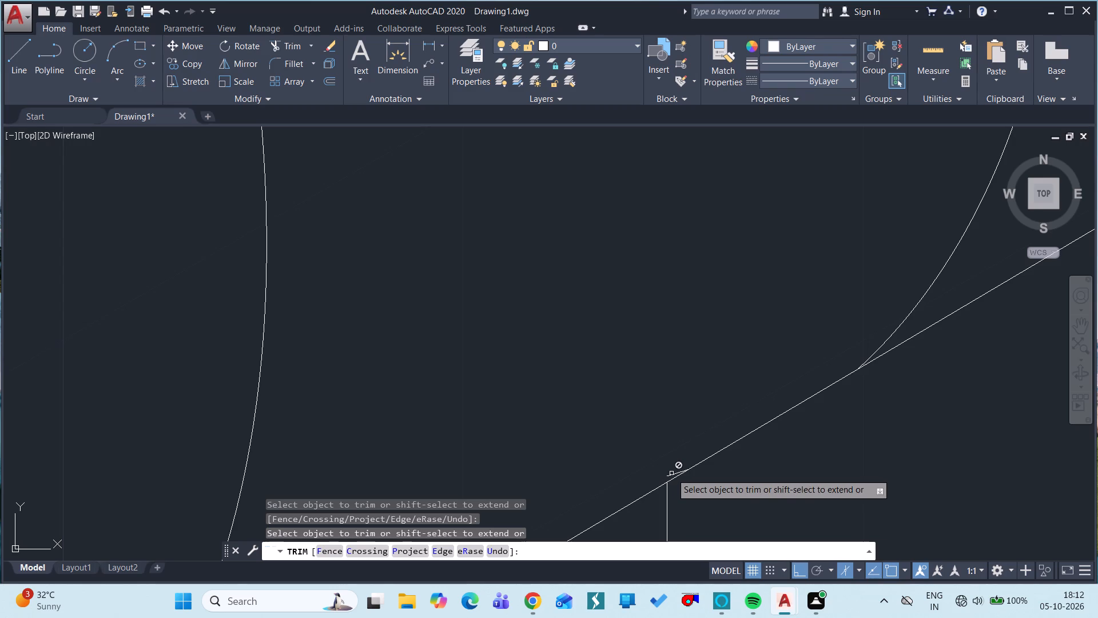
pyautogui.press('Escape')
pyautogui.click(671, 473)
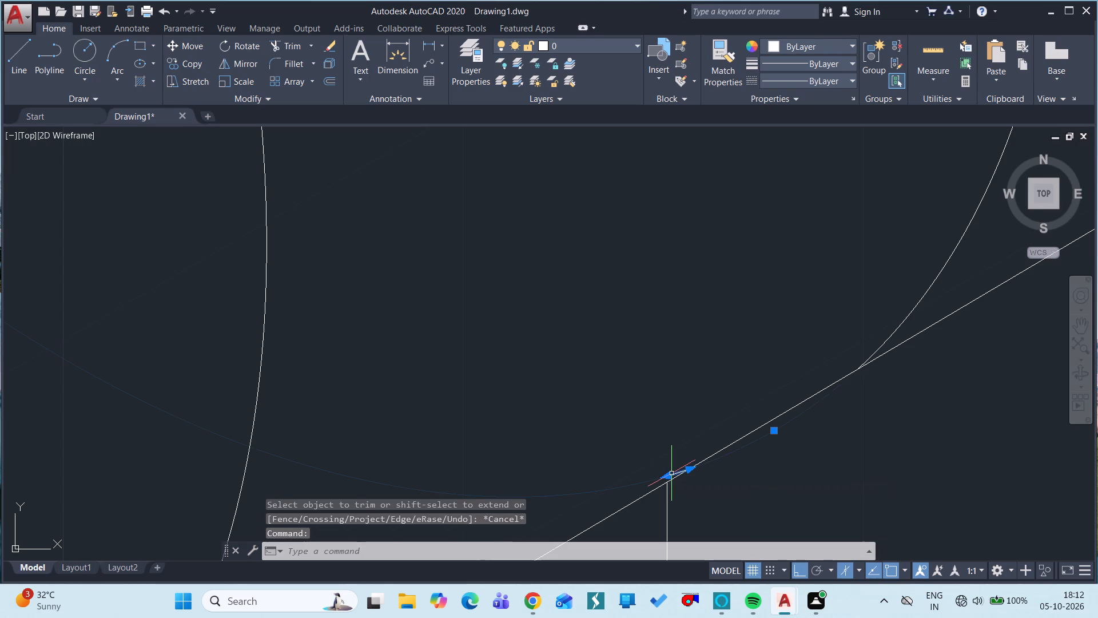
pyautogui.write('E')
pyautogui.press('space')
pyautogui.keyDown('ctrl'); pyautogui.scroll(-4, 671, 473); pyautogui.keyUp('ctrl')
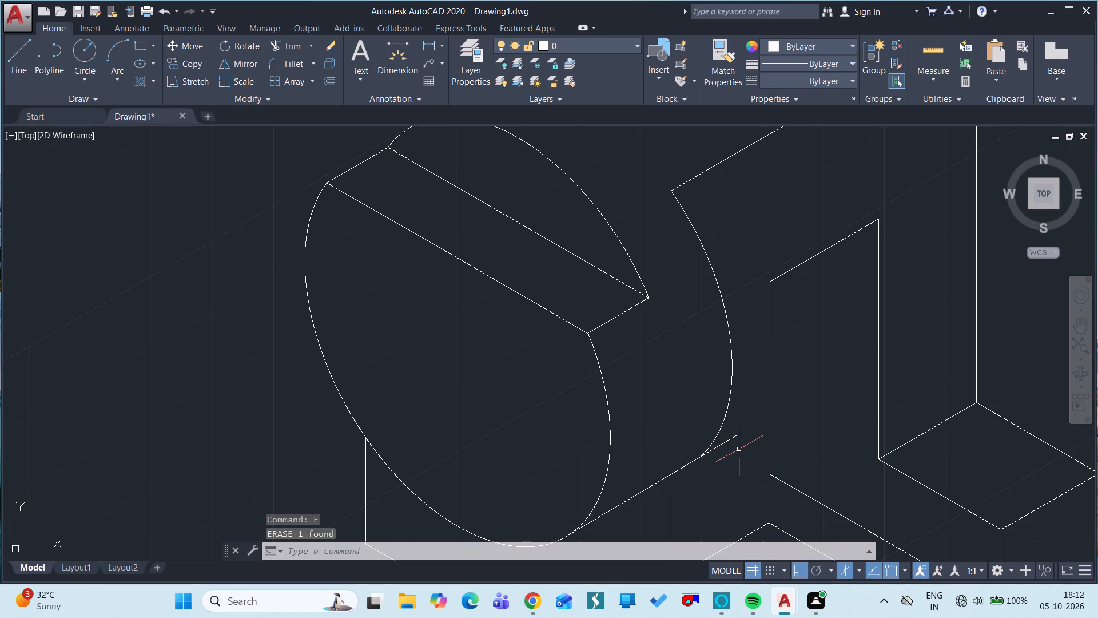
# Trim the lower diagonal line's overhang beyond the rear isocircle.
pyautogui.write('TR')
pyautogui.press('space')
pyautogui.press('space')
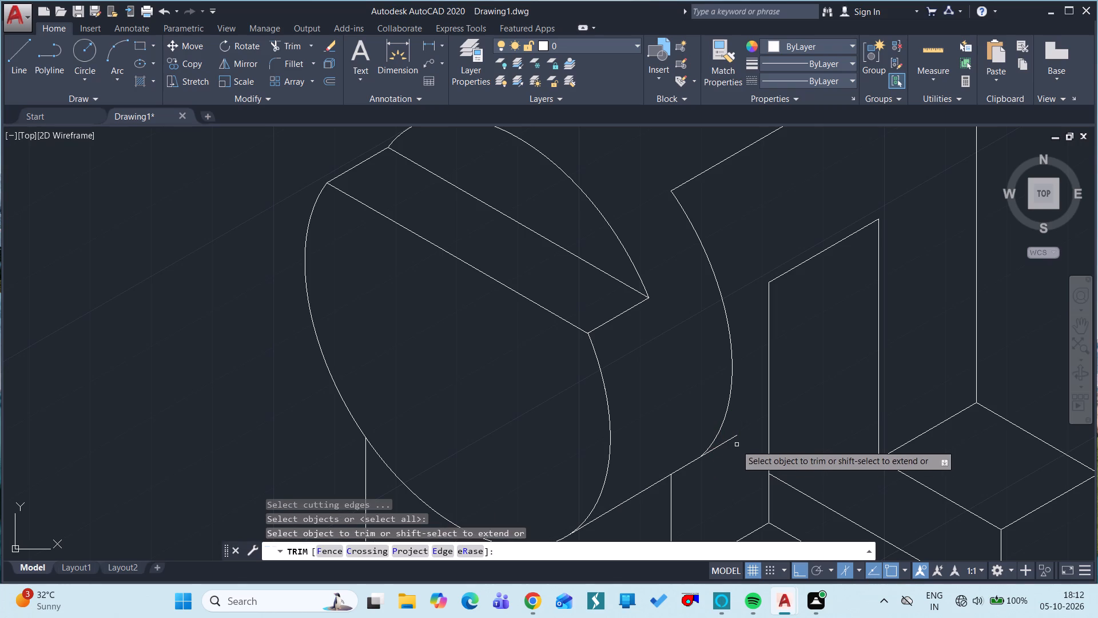
pyautogui.click(730, 440)
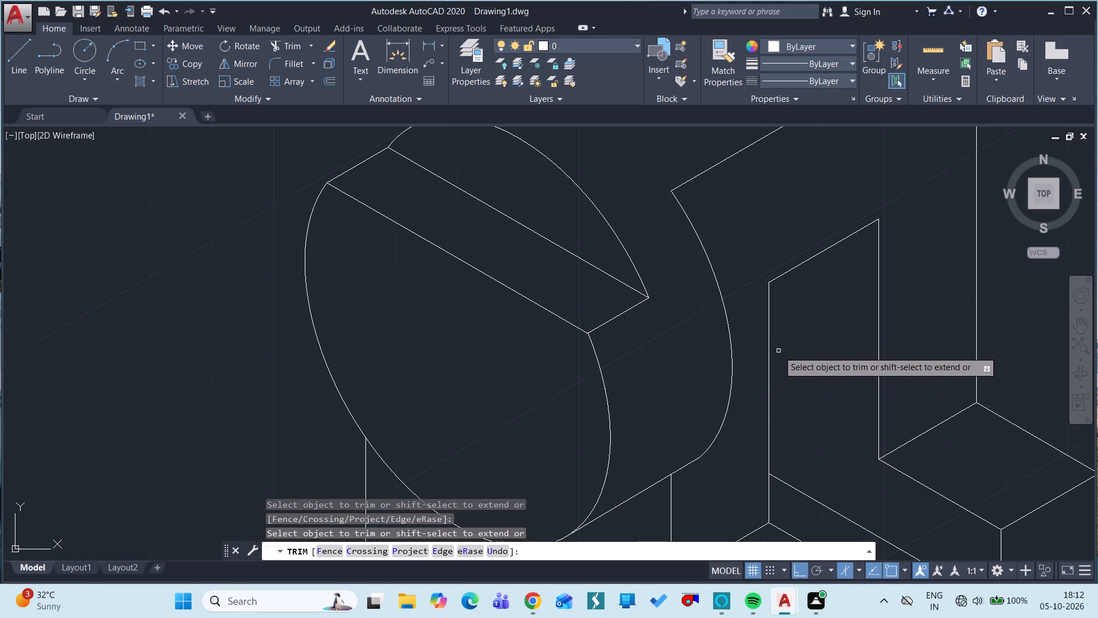
pyautogui.keyDown('ctrl'); pyautogui.scroll(-1, 749, 408); pyautogui.keyUp('ctrl')
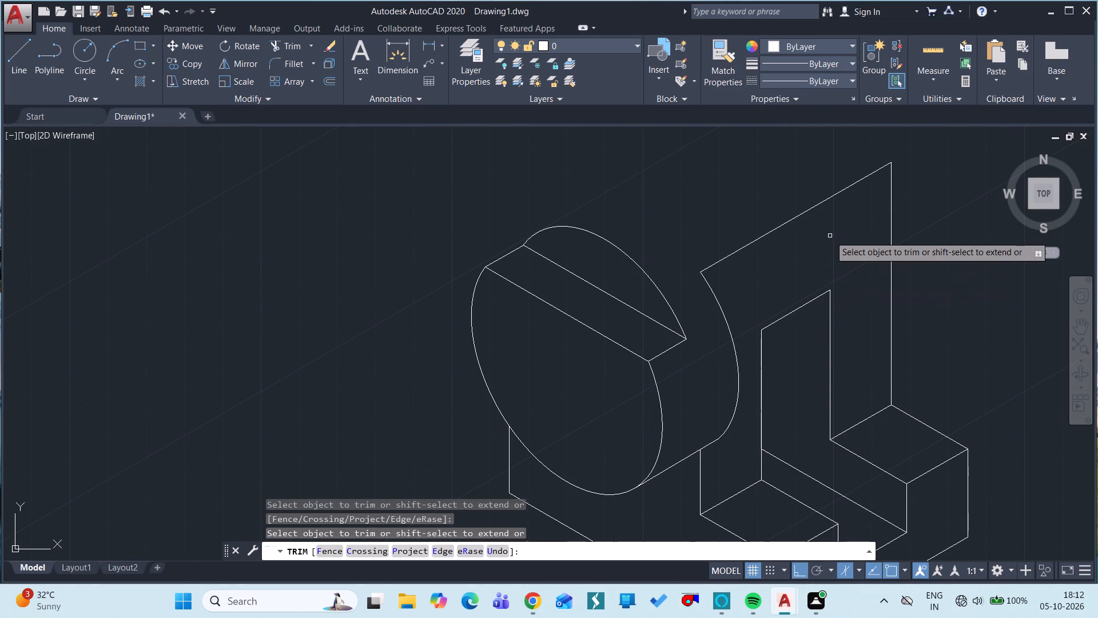
pyautogui.keyDown('ctrl'); pyautogui.scroll(-1, 830, 236); pyautogui.keyUp('ctrl')
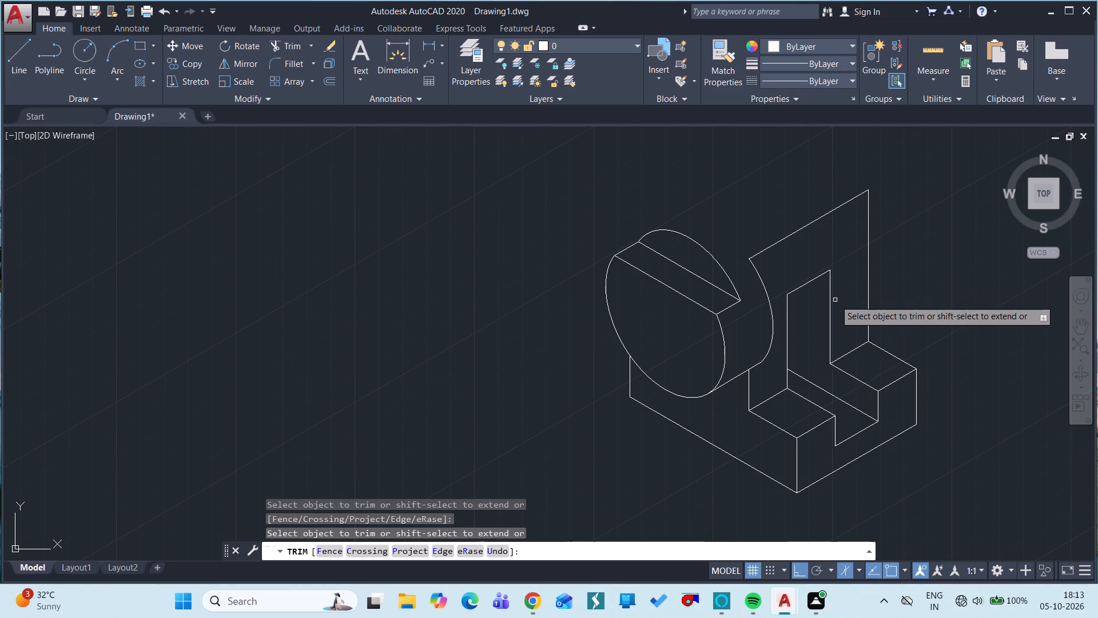
pyautogui.press('Escape')
# Draw a 70-unit line at 30° from the upper-left part of the arc behind the cylinder's flat cut.
pyautogui.write('L')
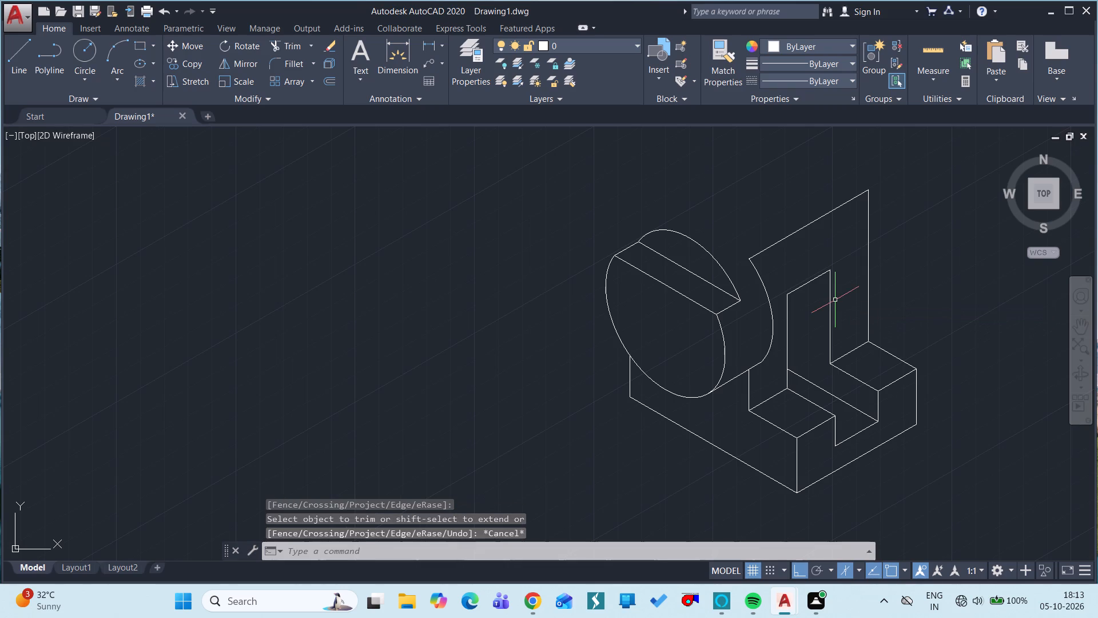
pyautogui.press('space')
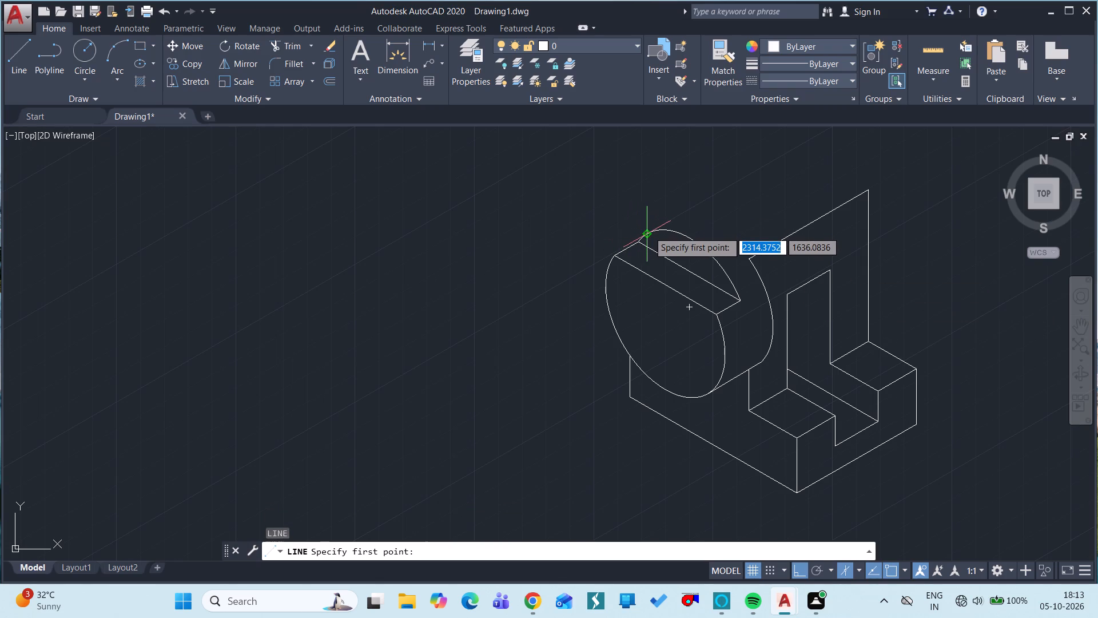
pyautogui.moveTo(649, 234); pyautogui.dragTo(707, 194)
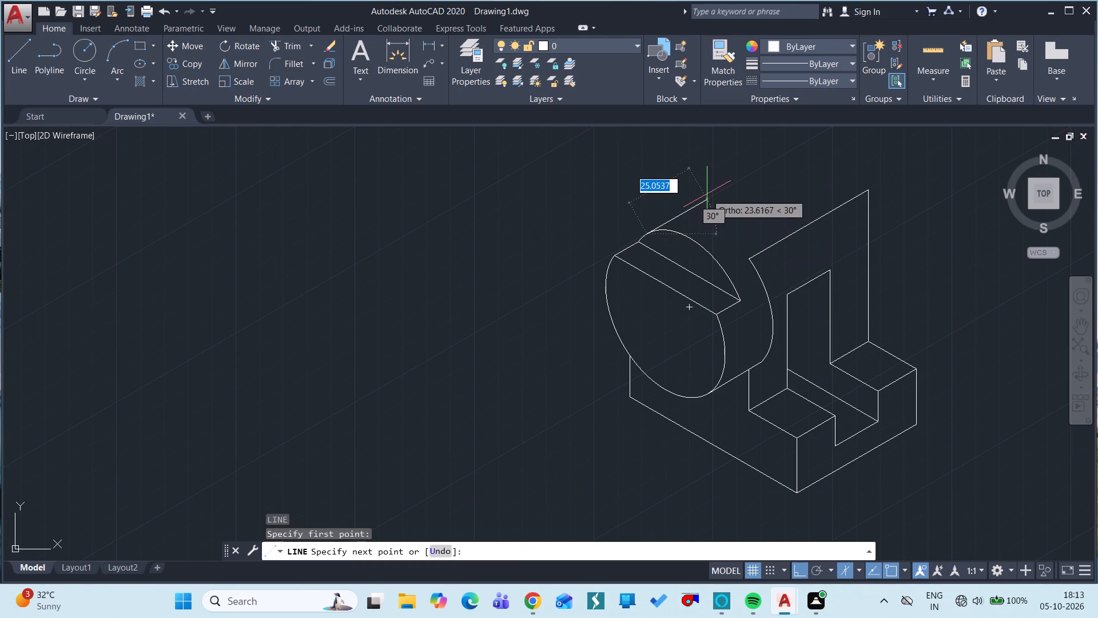
pyautogui.write('70')
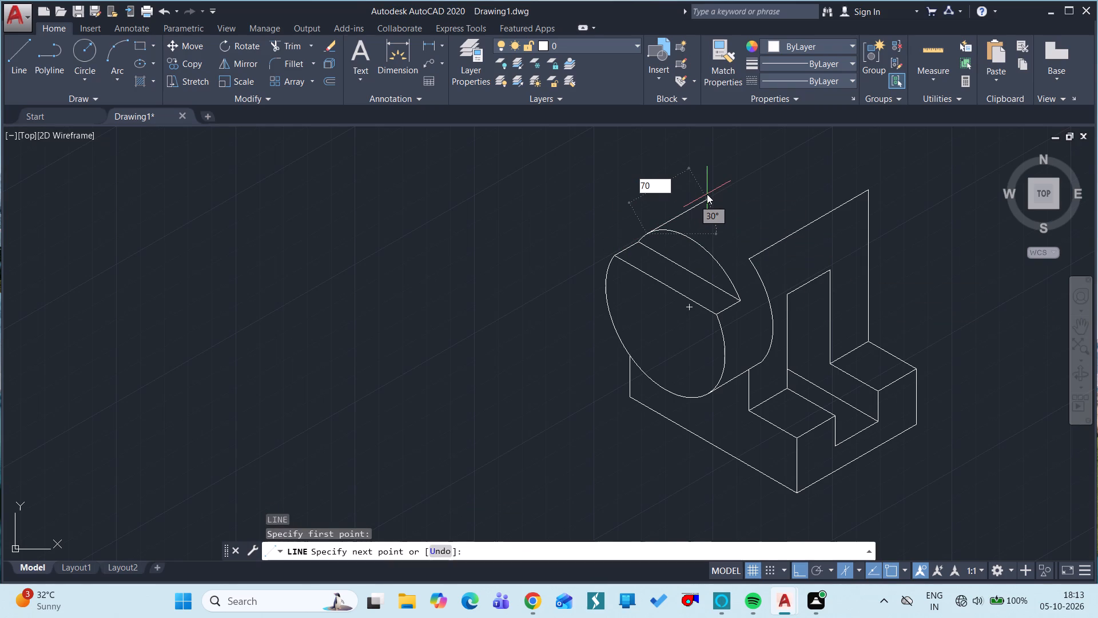
pyautogui.press('space')
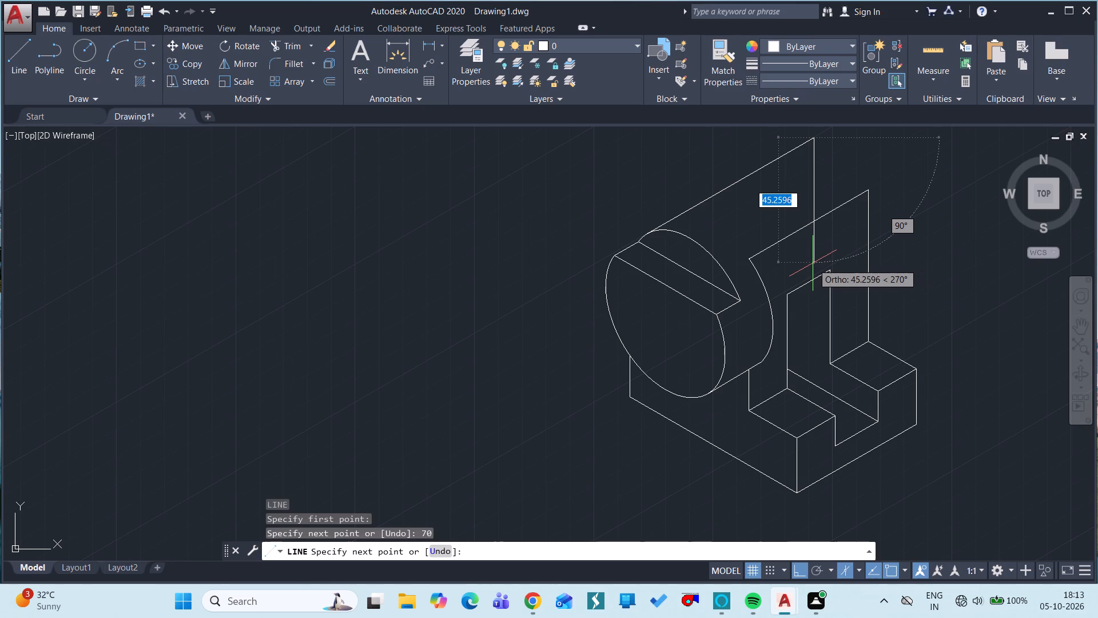
pyautogui.press('Escape')
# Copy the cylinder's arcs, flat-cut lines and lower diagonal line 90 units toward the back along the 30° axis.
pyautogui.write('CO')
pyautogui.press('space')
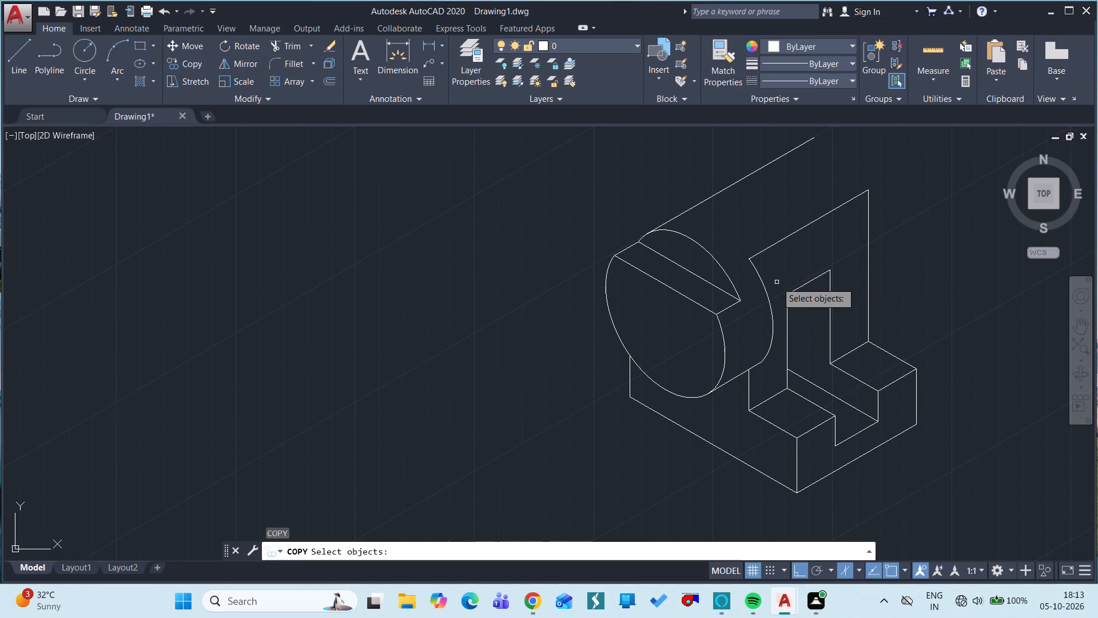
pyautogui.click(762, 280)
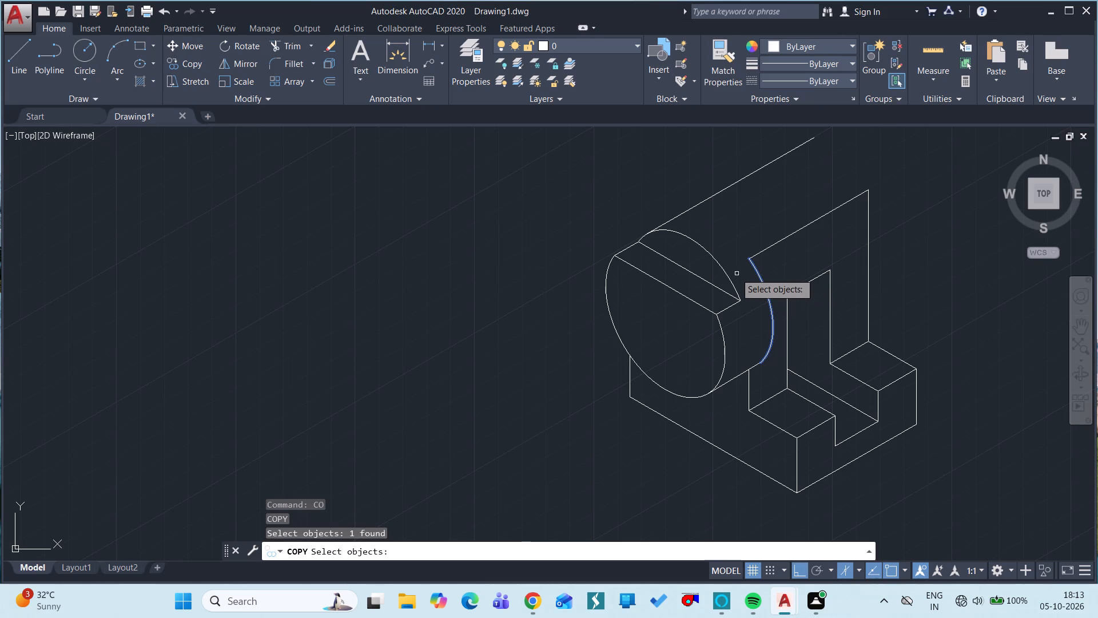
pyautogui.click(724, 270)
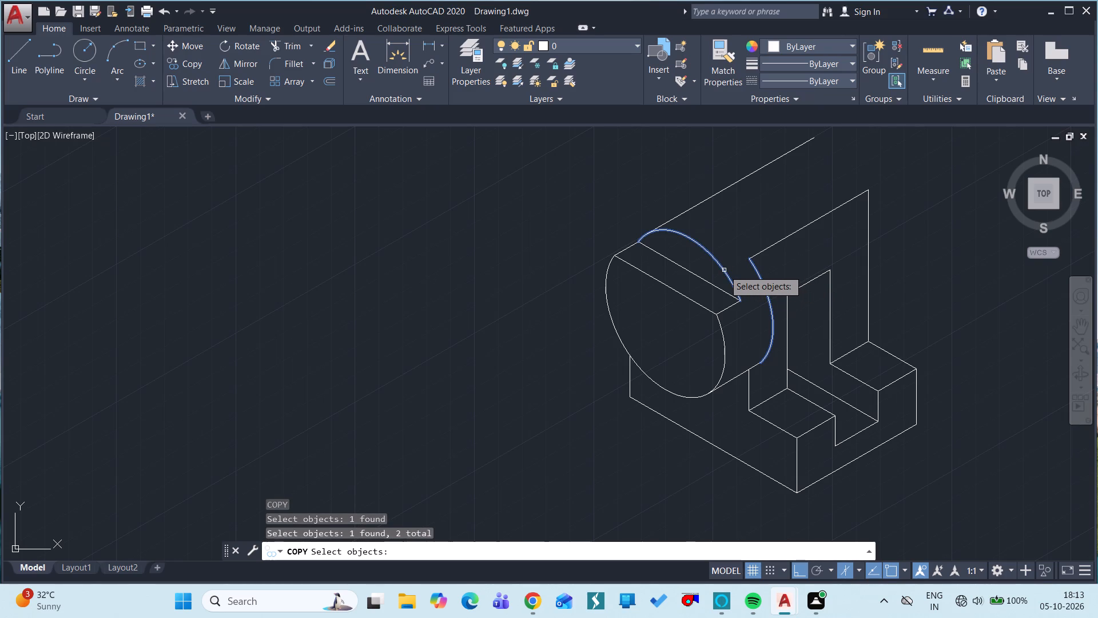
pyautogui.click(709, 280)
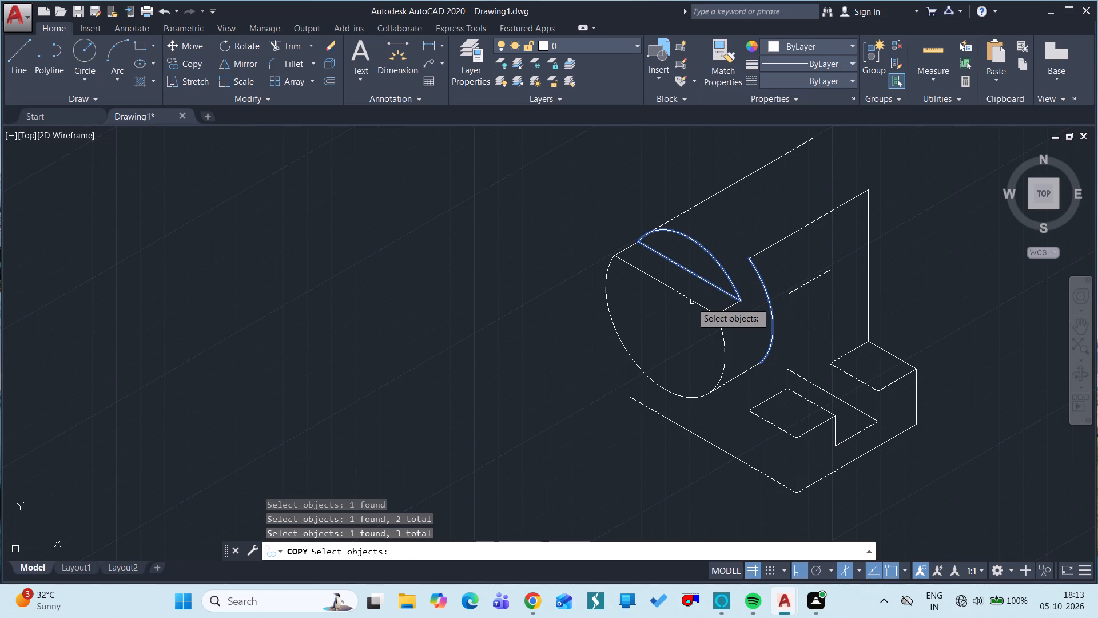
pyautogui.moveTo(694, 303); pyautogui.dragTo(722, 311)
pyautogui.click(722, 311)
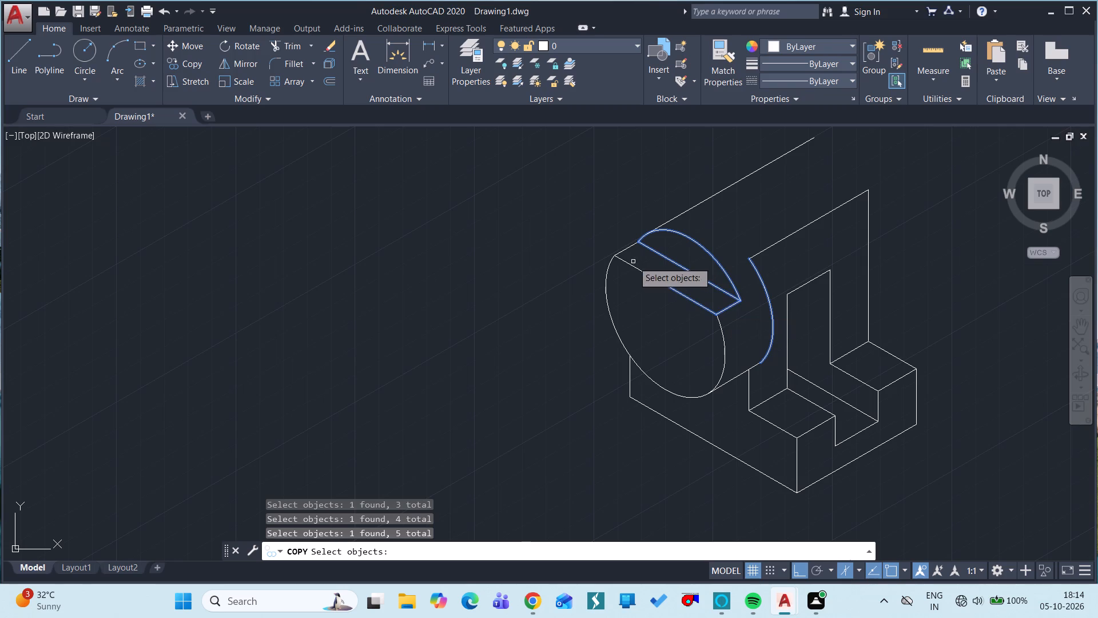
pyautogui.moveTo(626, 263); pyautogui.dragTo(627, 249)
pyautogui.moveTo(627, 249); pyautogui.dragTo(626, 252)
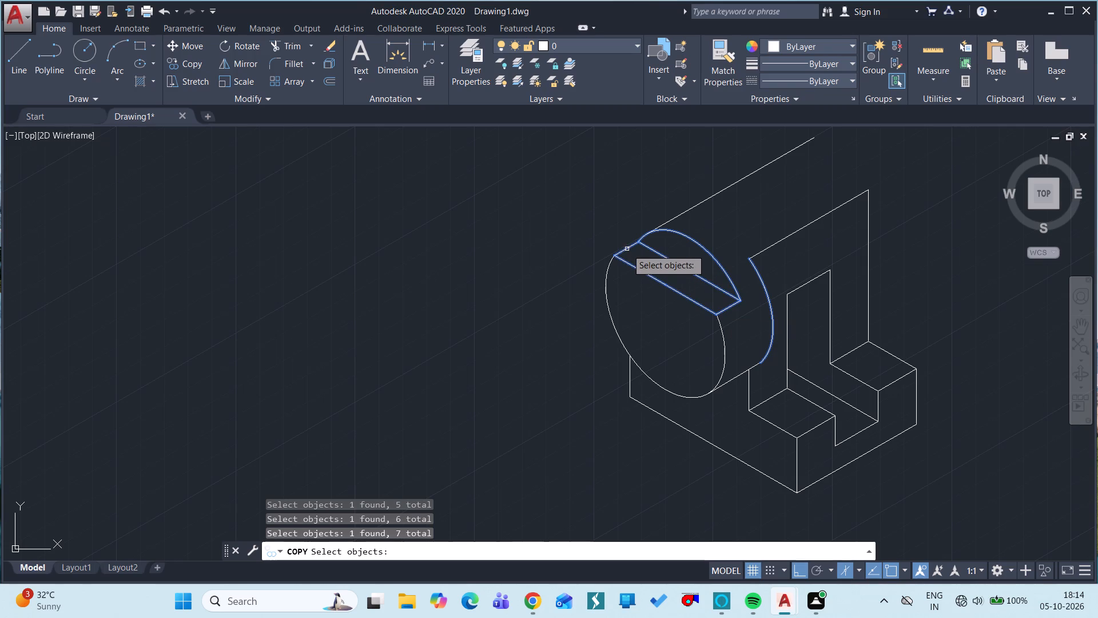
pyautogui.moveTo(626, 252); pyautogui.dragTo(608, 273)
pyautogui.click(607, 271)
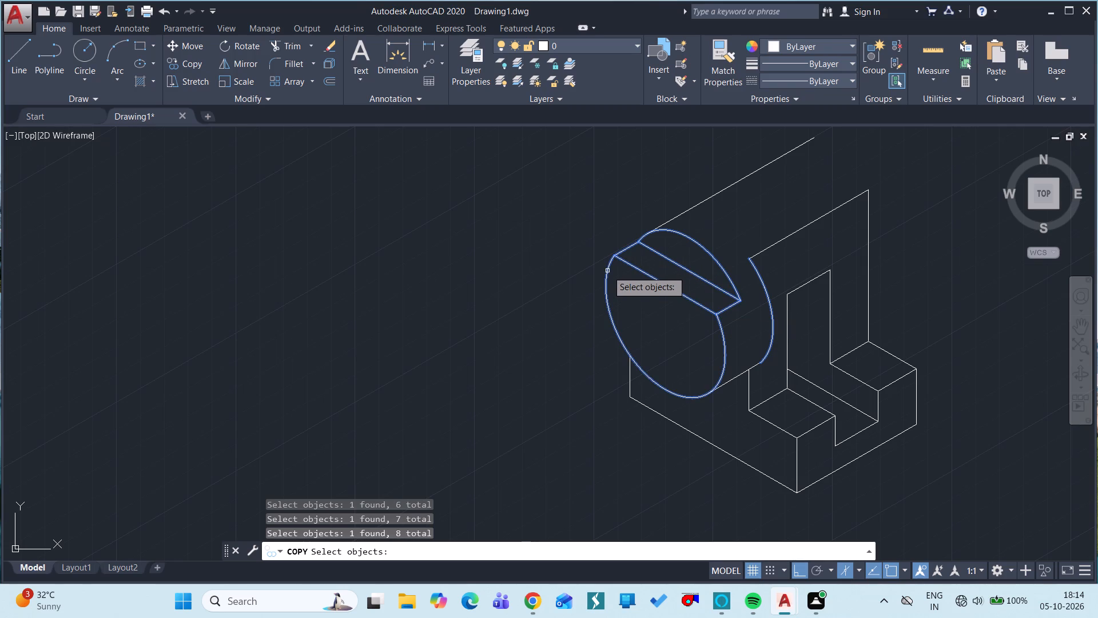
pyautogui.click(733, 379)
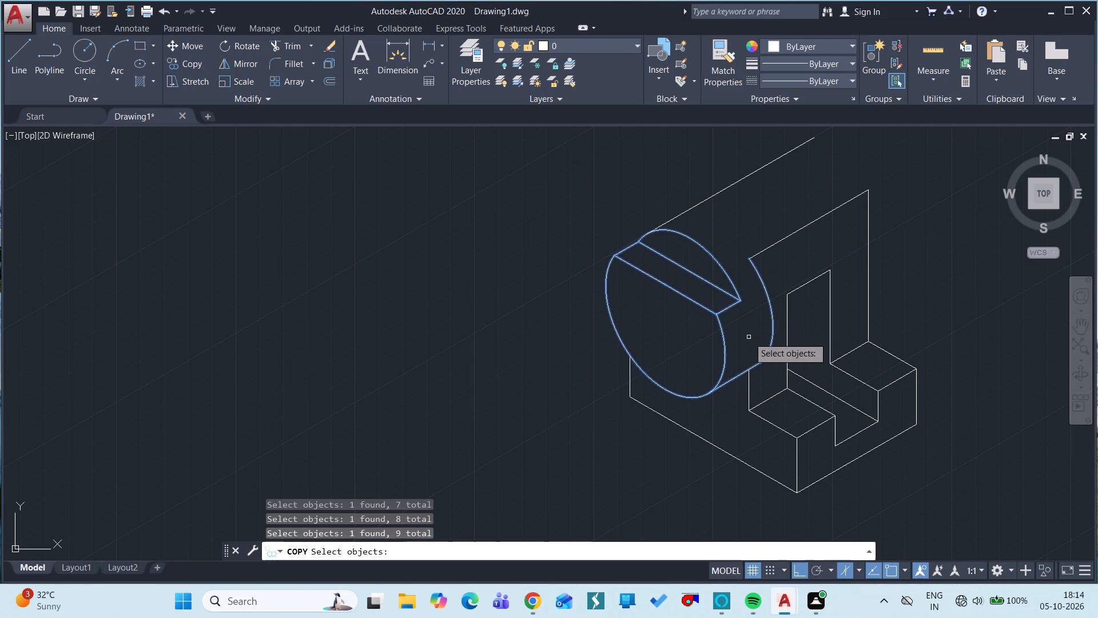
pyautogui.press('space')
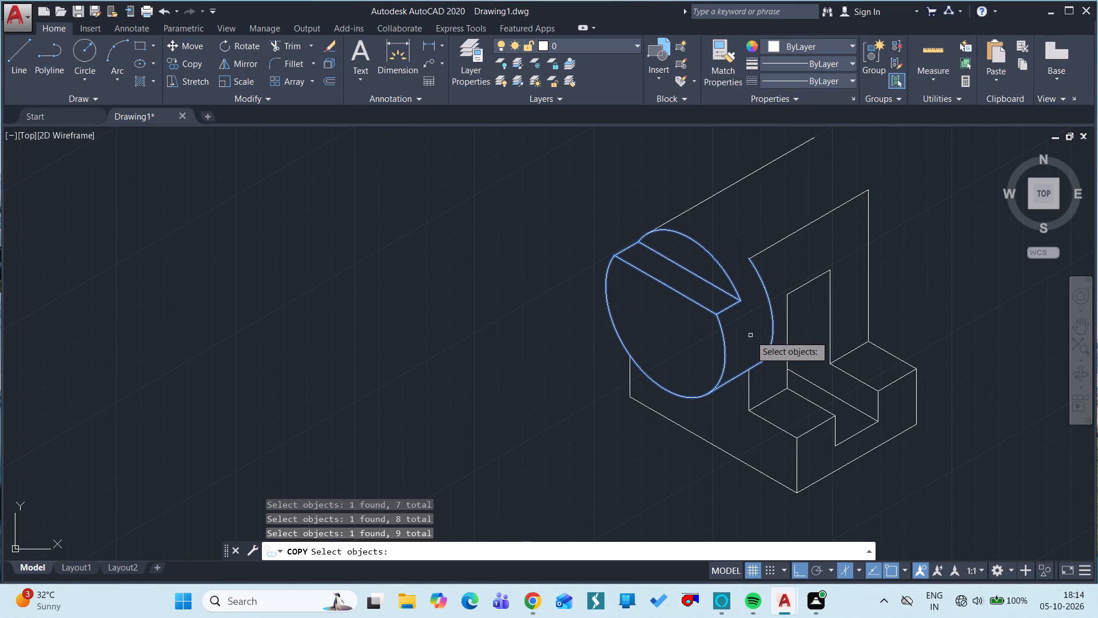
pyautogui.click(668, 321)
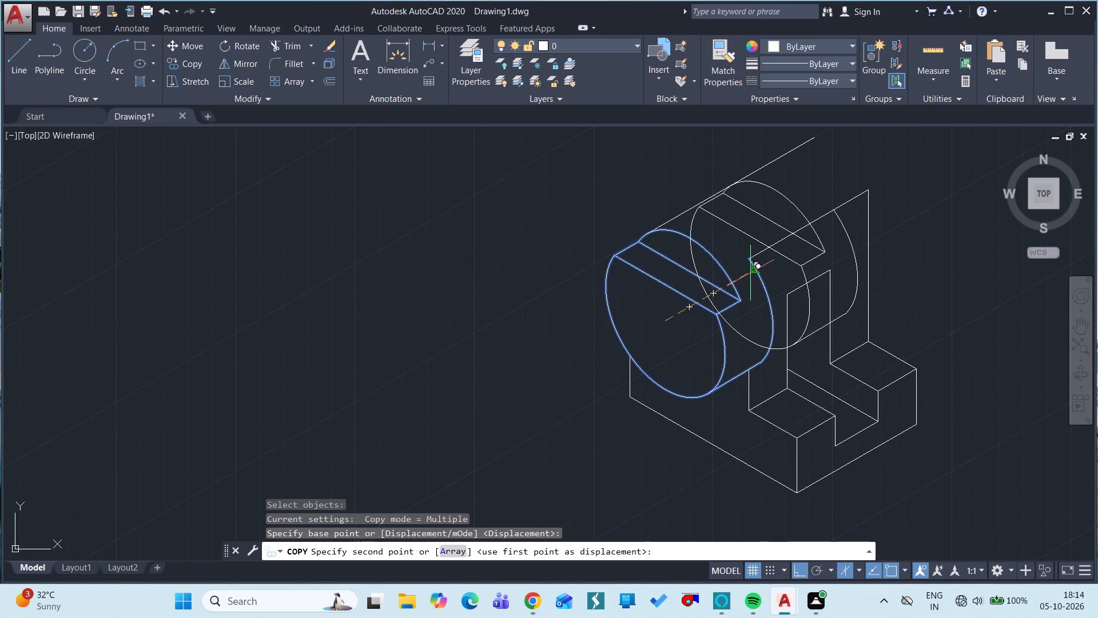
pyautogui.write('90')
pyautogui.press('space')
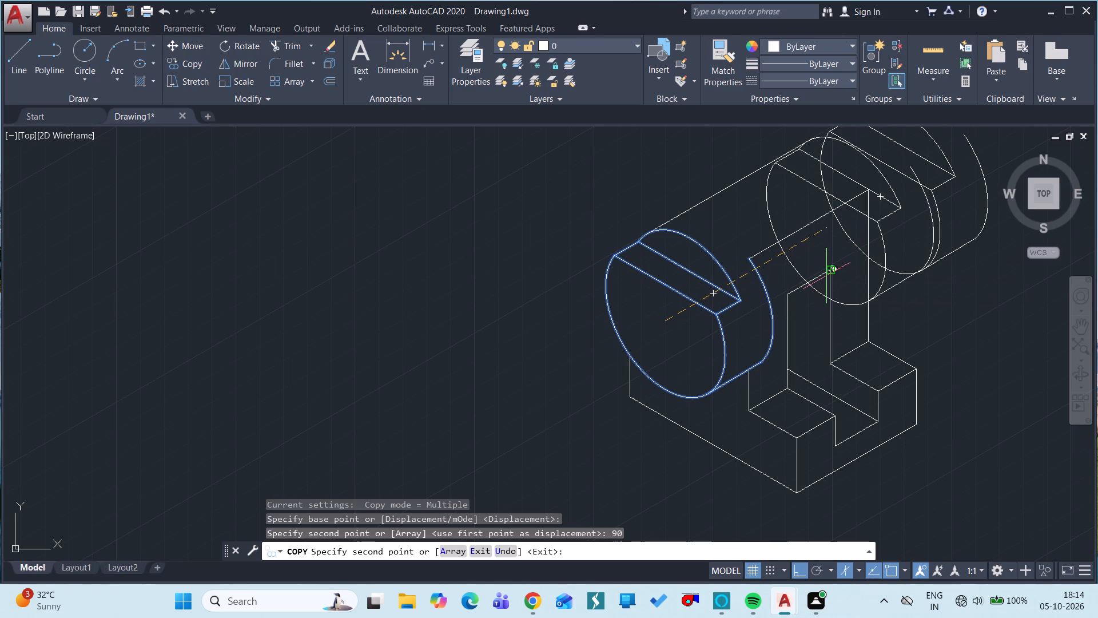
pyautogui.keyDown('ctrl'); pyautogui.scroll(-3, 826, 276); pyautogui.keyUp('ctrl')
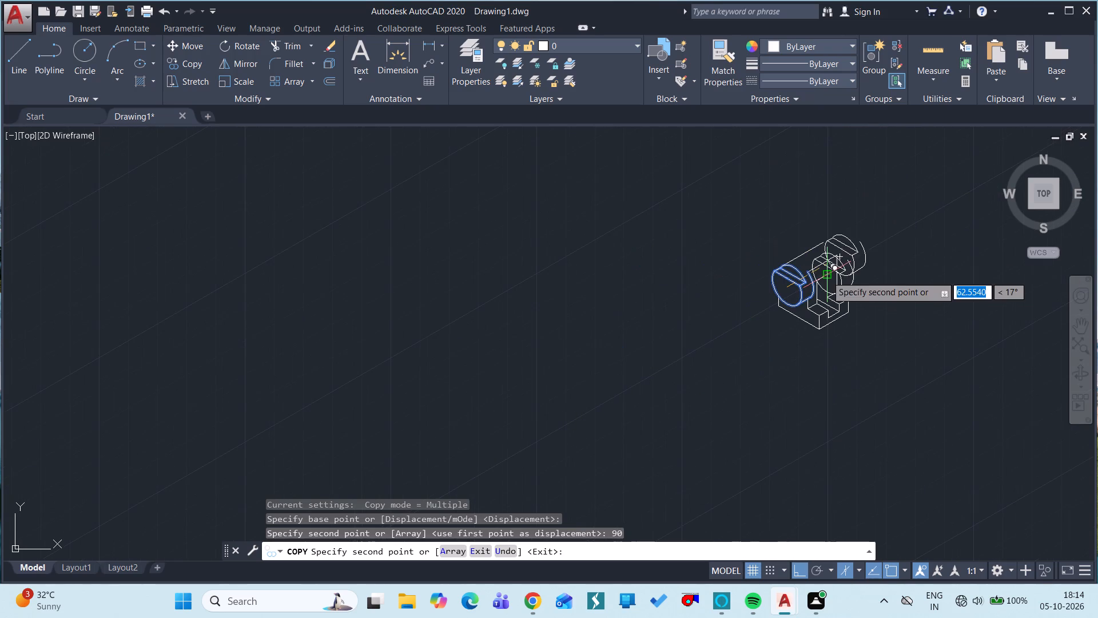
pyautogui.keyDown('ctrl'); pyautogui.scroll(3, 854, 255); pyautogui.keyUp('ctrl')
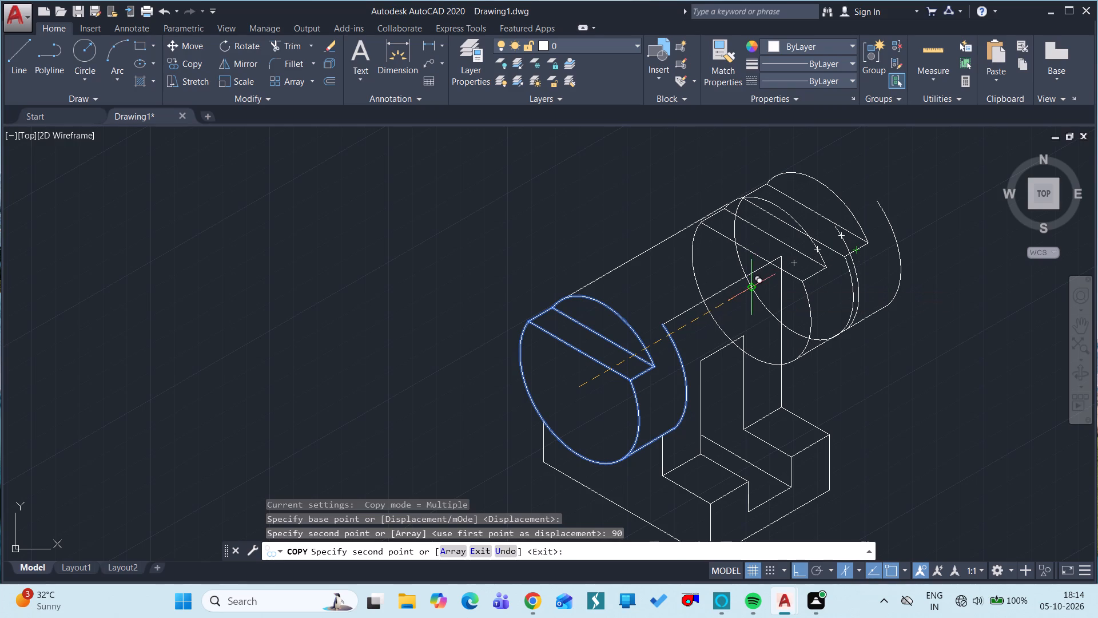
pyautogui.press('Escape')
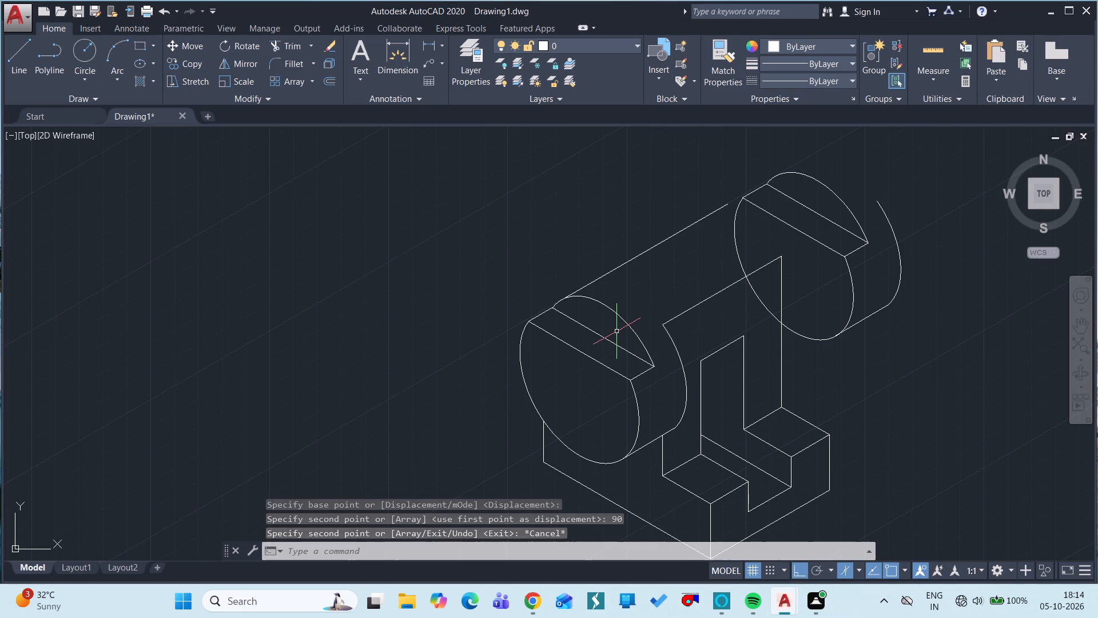
# Erase the rear copy of the cylinder's arcs, flat-cut lines and lower diagonal line, keeping the long 30° line.
pyautogui.moveTo(880, 192); pyautogui.dragTo(722, 243)
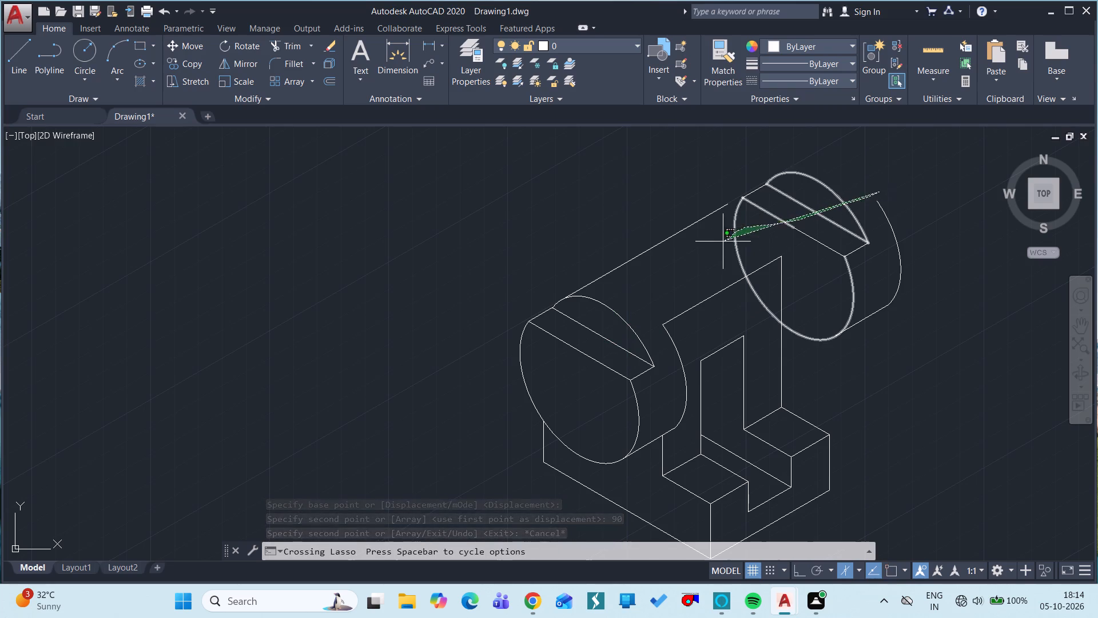
pyautogui.moveTo(722, 243); pyautogui.dragTo(721, 243)
pyautogui.click(721, 243)
pyautogui.write('E')
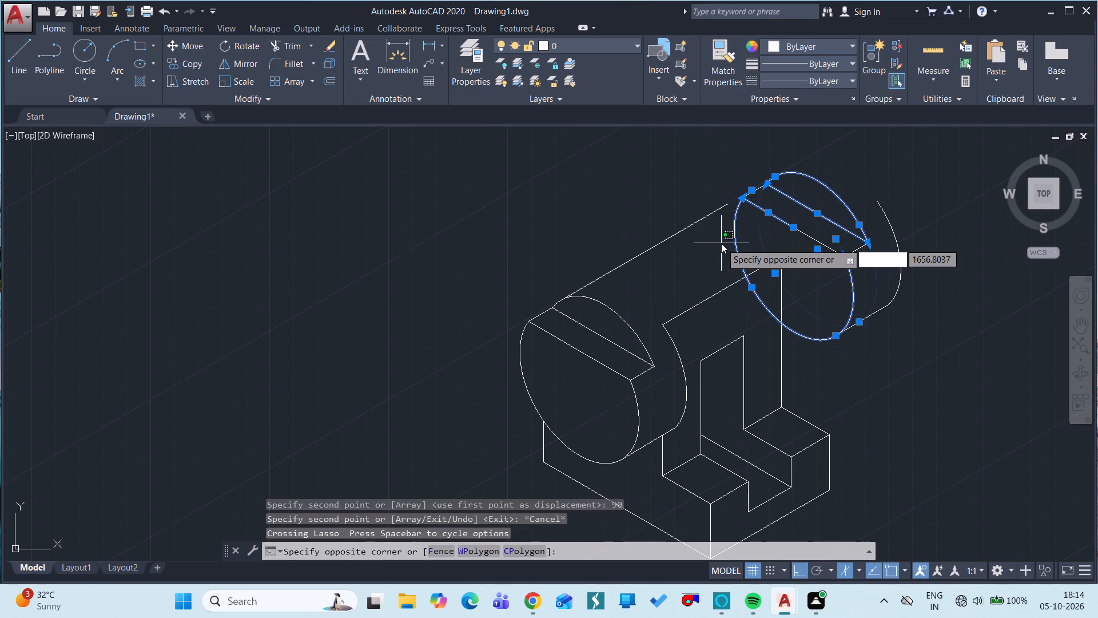
pyautogui.press('space')
pyautogui.moveTo(740, 181); pyautogui.dragTo(917, 308)
pyautogui.moveTo(917, 308); pyautogui.dragTo(841, 218)
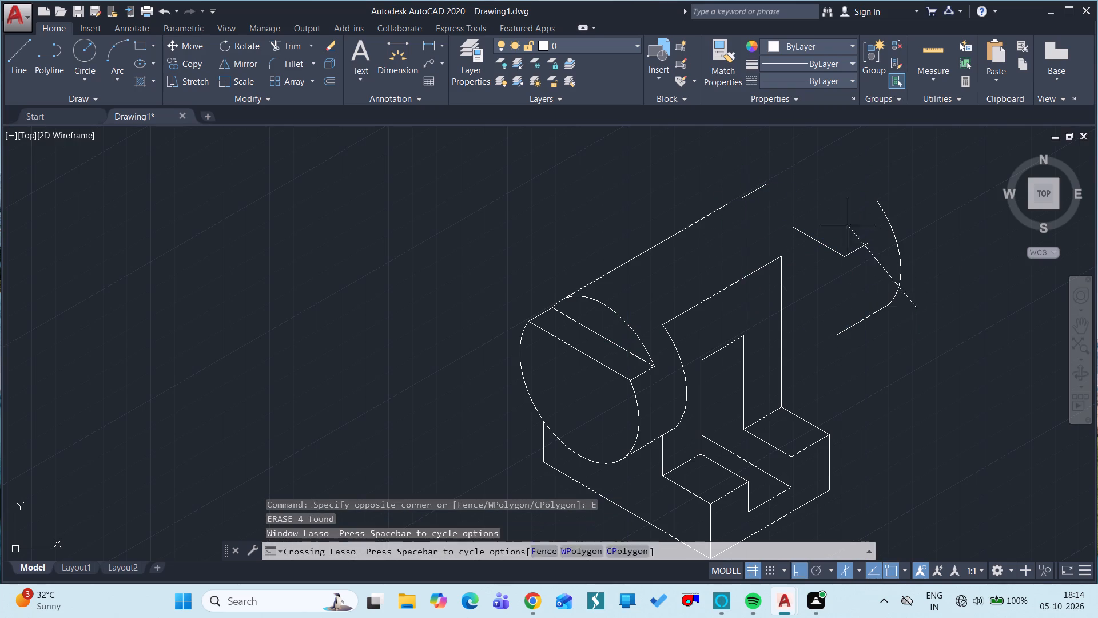
pyautogui.moveTo(841, 218); pyautogui.dragTo(742, 173)
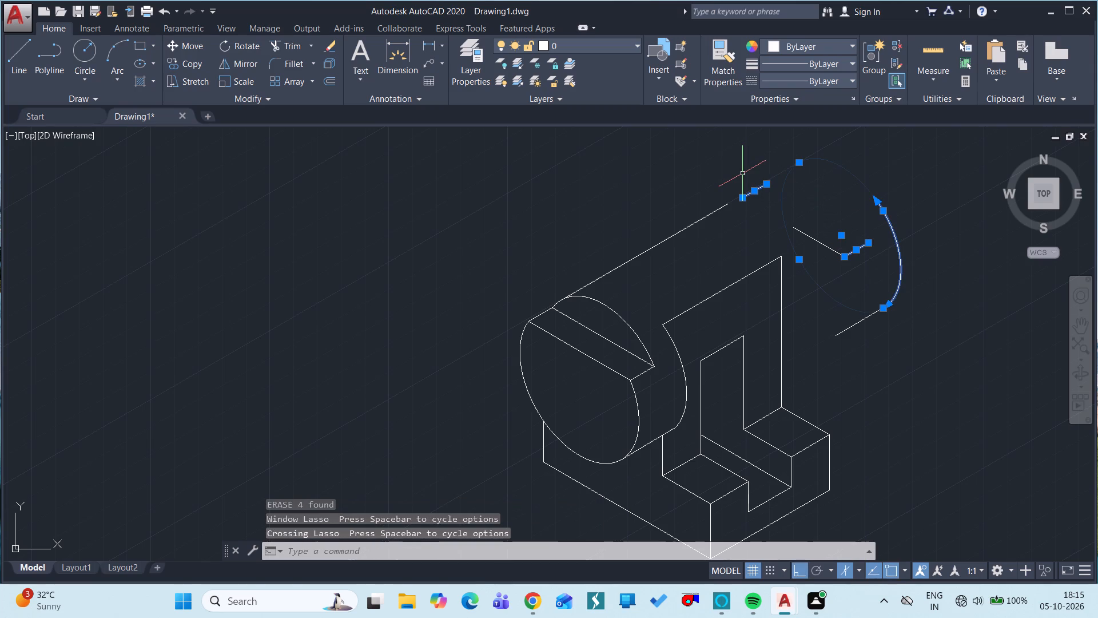
pyautogui.write('E')
pyautogui.press('space')
pyautogui.moveTo(848, 231); pyautogui.dragTo(837, 276)
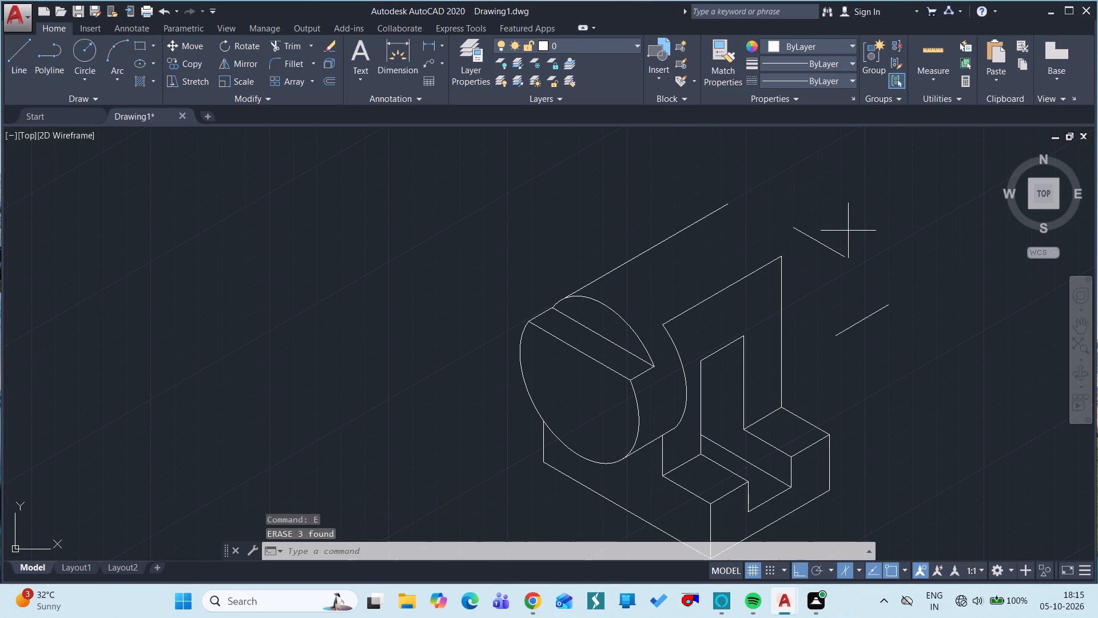
pyautogui.moveTo(837, 276); pyautogui.dragTo(868, 349)
pyautogui.write('E')
pyautogui.press('space')
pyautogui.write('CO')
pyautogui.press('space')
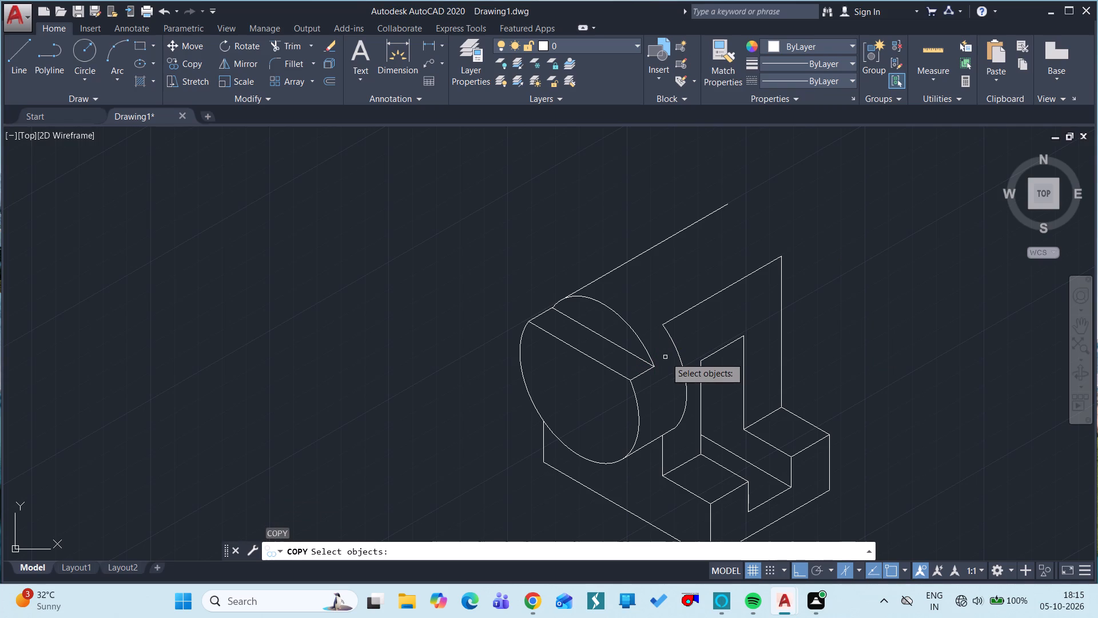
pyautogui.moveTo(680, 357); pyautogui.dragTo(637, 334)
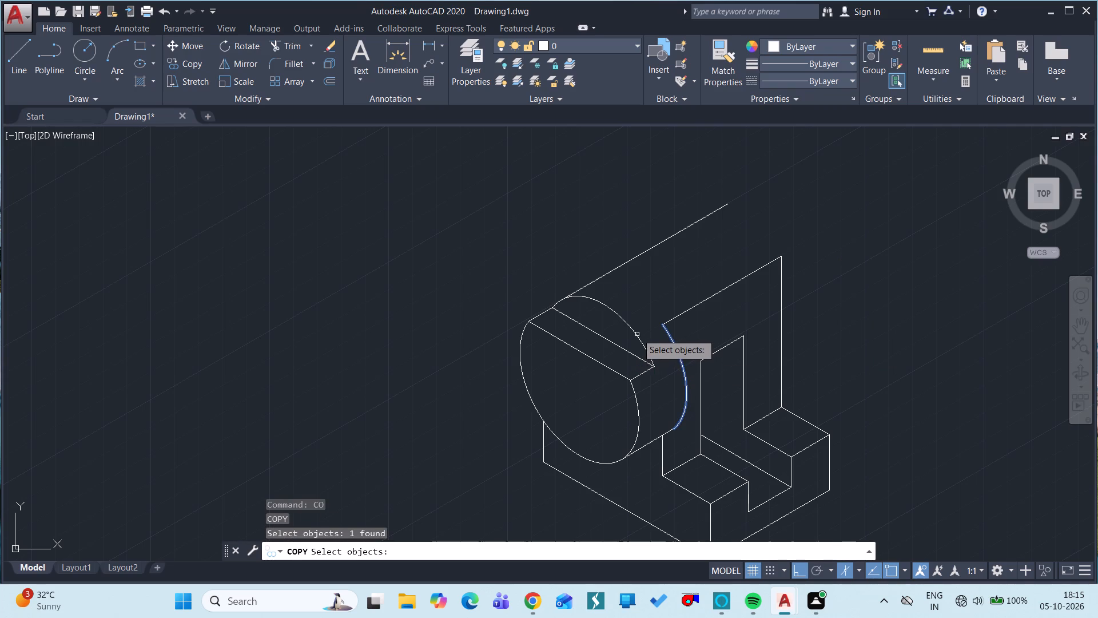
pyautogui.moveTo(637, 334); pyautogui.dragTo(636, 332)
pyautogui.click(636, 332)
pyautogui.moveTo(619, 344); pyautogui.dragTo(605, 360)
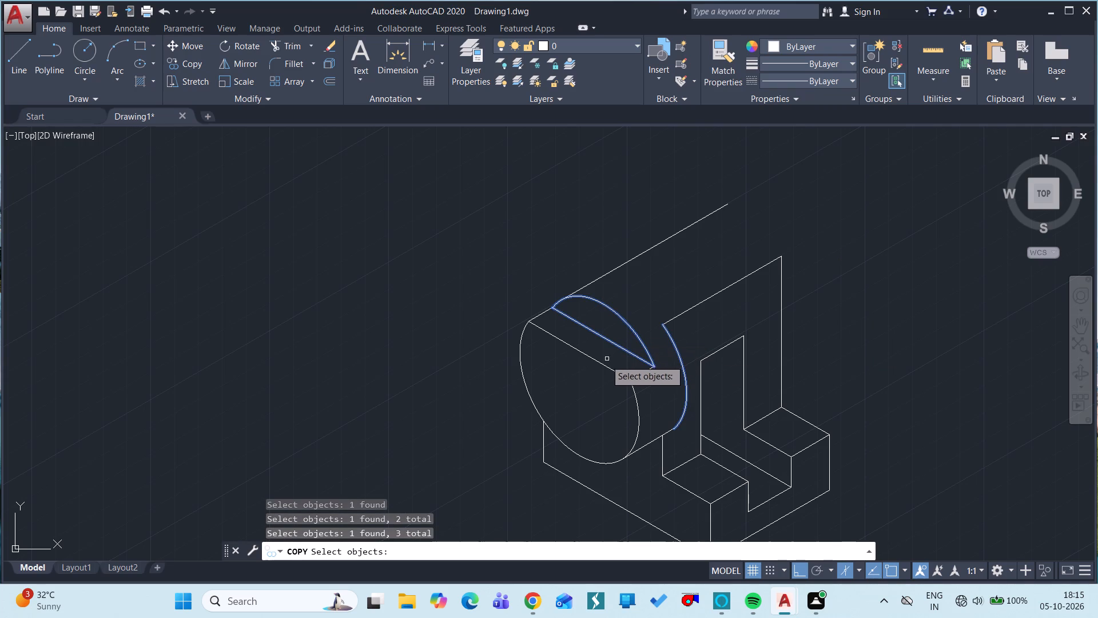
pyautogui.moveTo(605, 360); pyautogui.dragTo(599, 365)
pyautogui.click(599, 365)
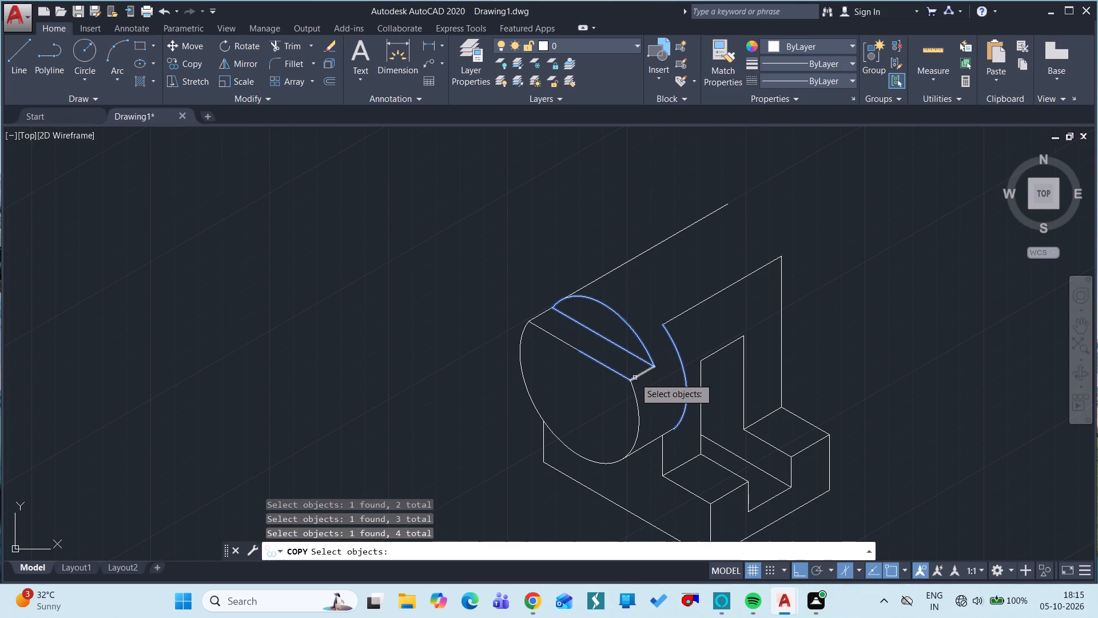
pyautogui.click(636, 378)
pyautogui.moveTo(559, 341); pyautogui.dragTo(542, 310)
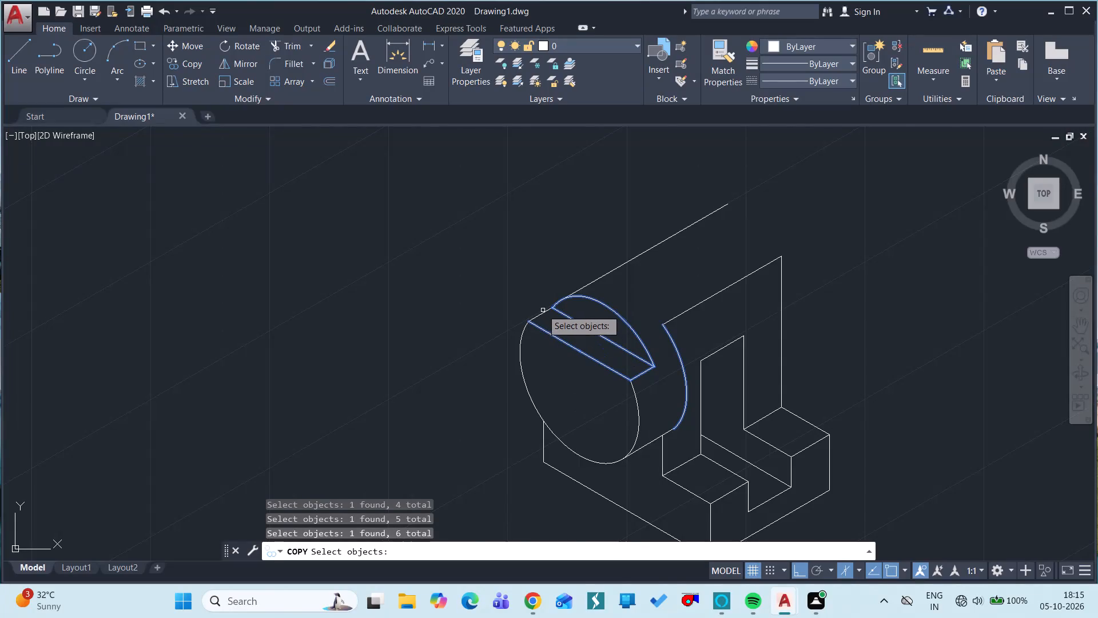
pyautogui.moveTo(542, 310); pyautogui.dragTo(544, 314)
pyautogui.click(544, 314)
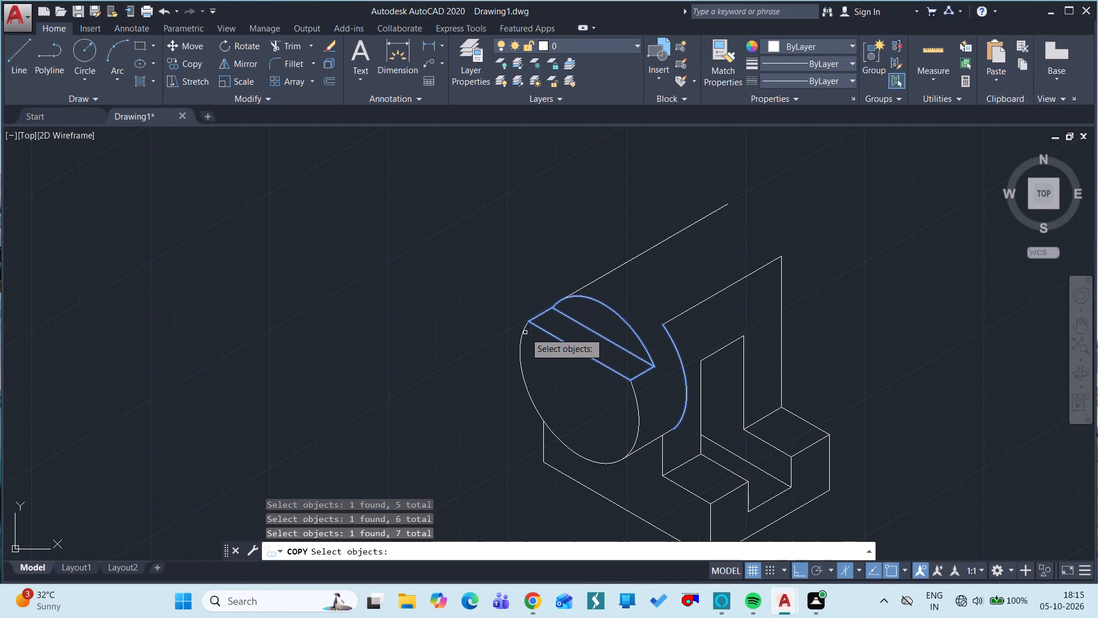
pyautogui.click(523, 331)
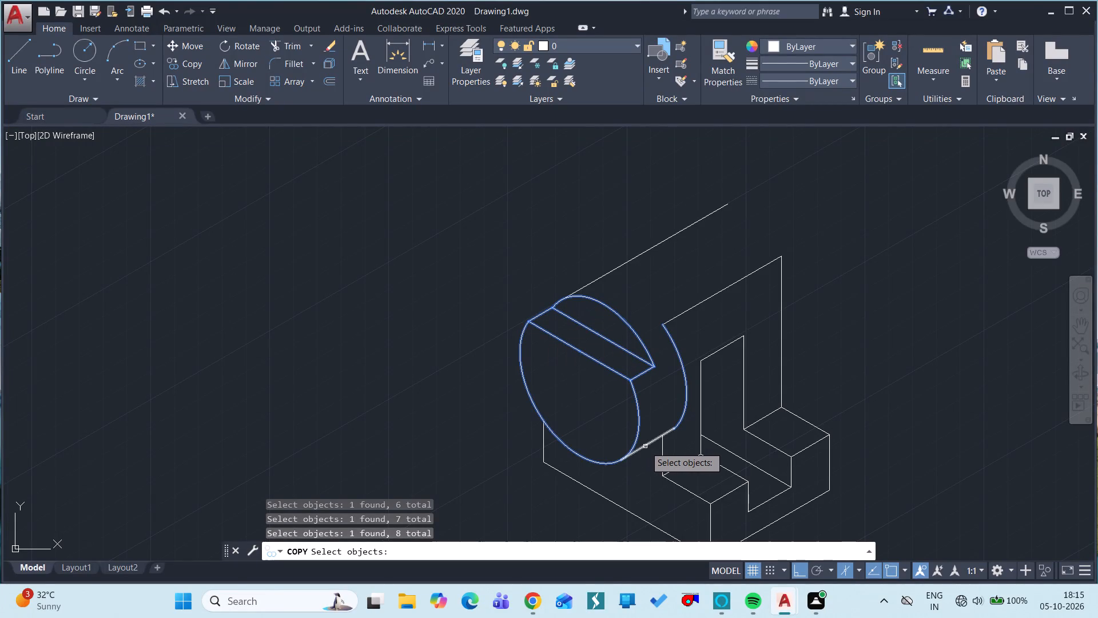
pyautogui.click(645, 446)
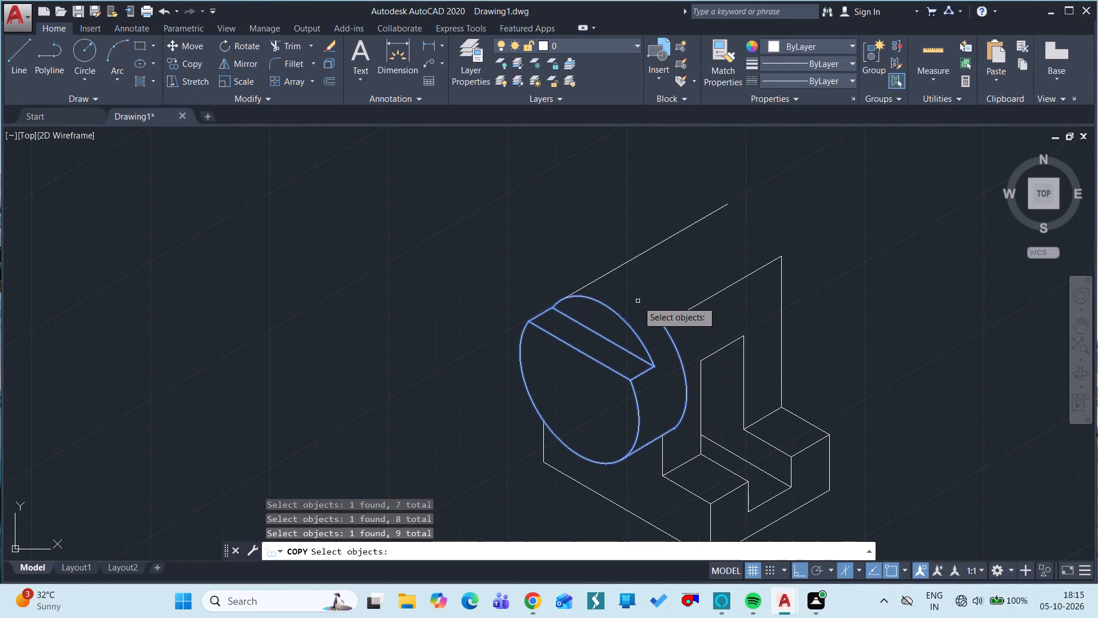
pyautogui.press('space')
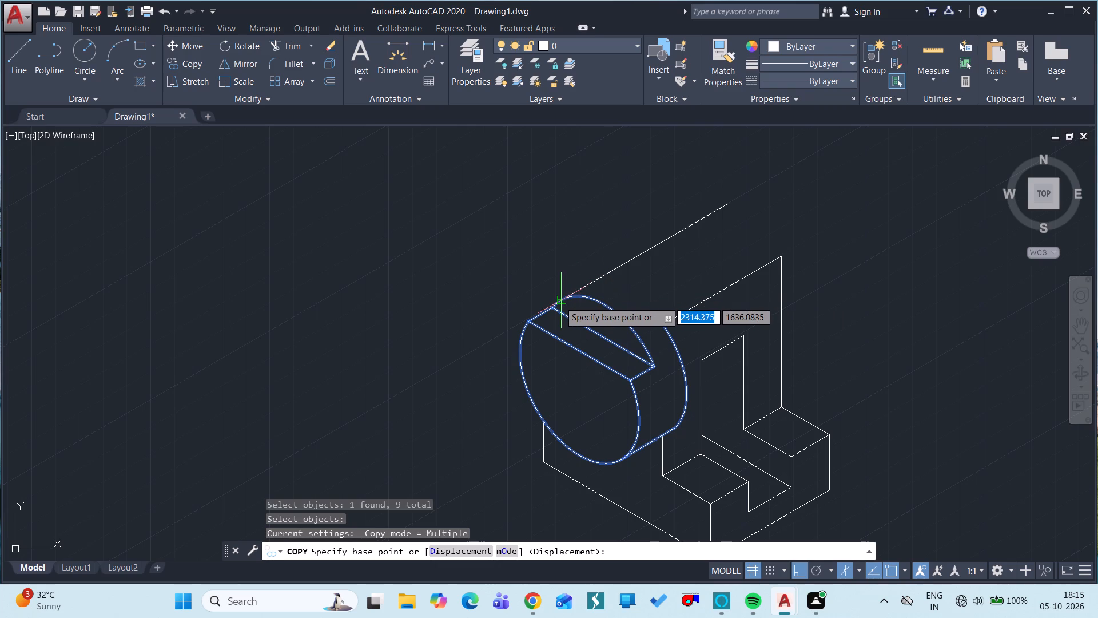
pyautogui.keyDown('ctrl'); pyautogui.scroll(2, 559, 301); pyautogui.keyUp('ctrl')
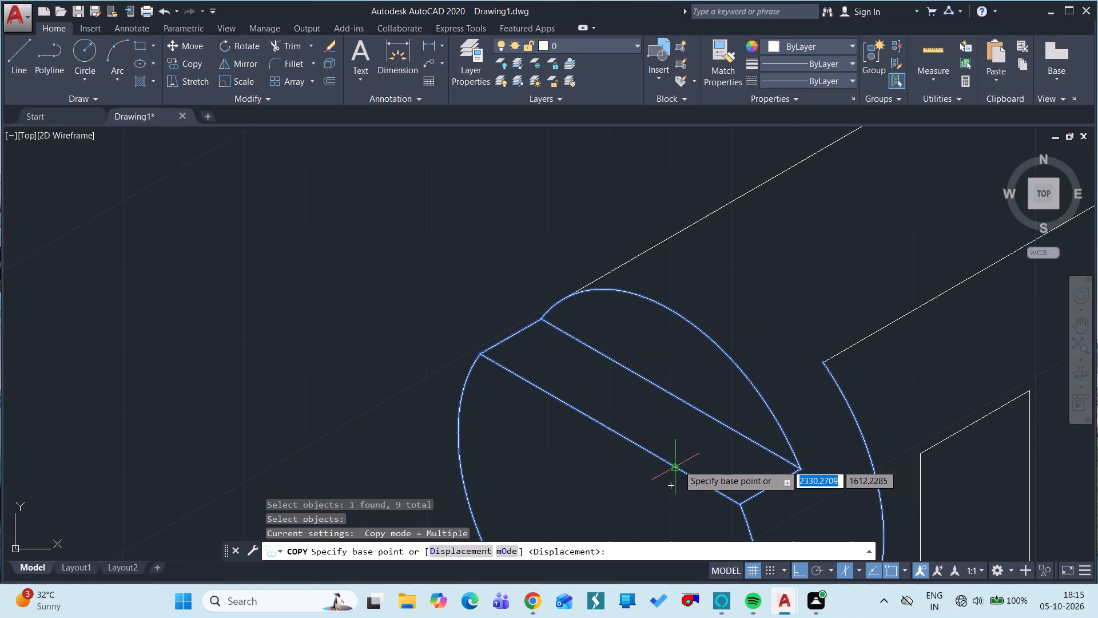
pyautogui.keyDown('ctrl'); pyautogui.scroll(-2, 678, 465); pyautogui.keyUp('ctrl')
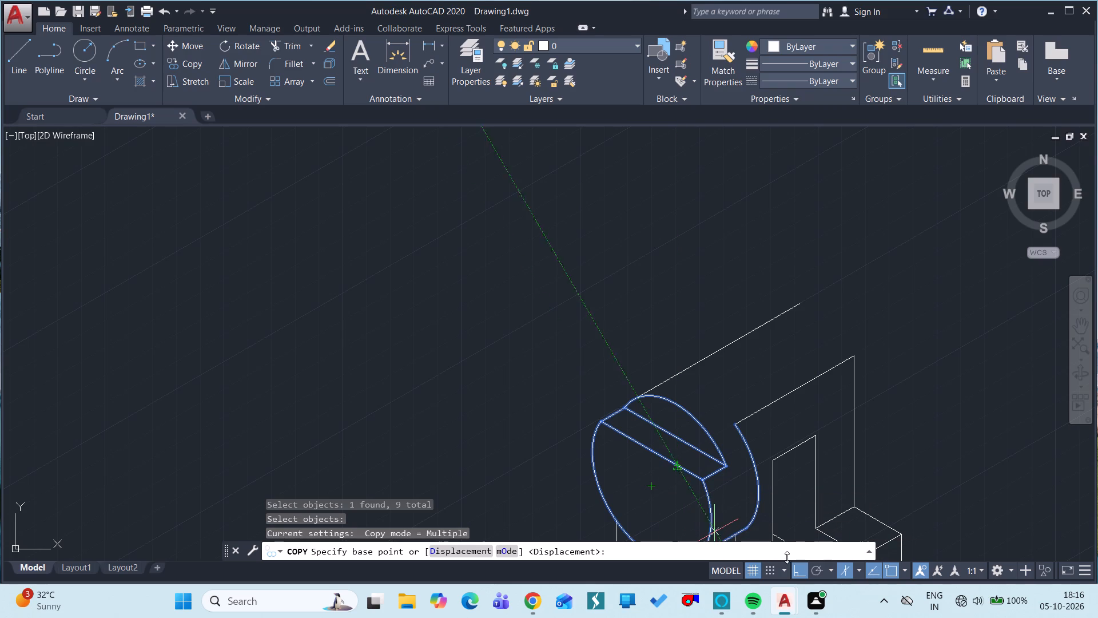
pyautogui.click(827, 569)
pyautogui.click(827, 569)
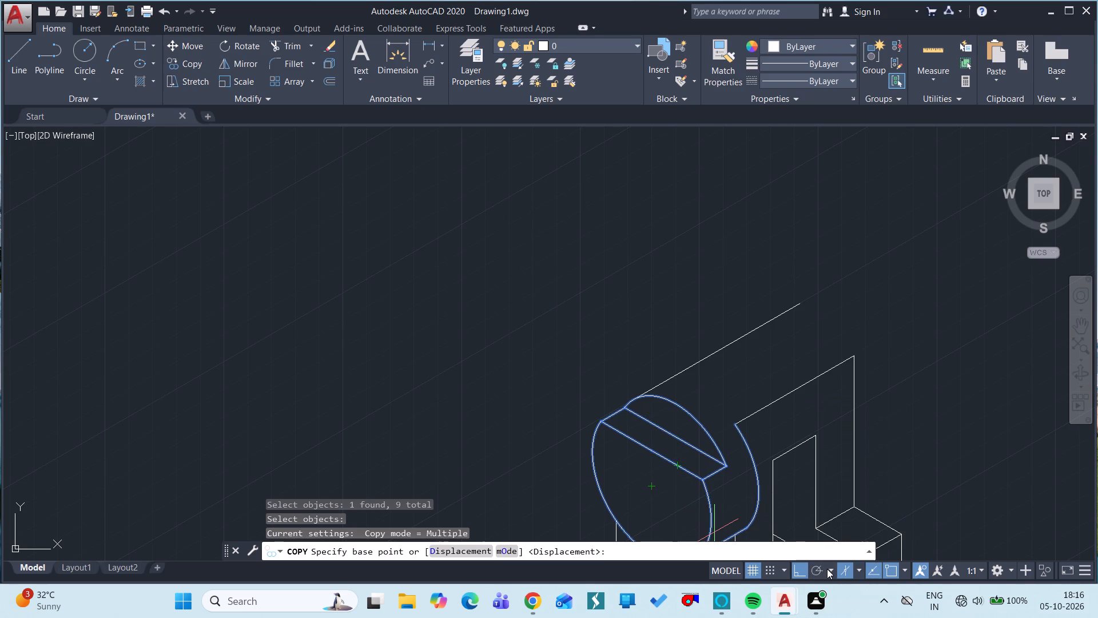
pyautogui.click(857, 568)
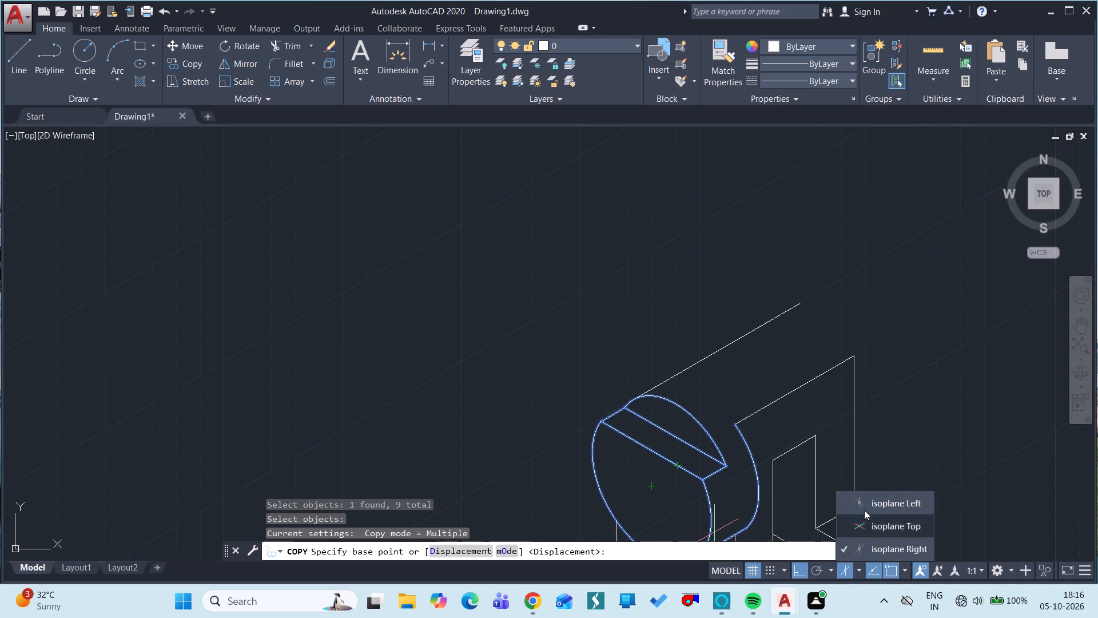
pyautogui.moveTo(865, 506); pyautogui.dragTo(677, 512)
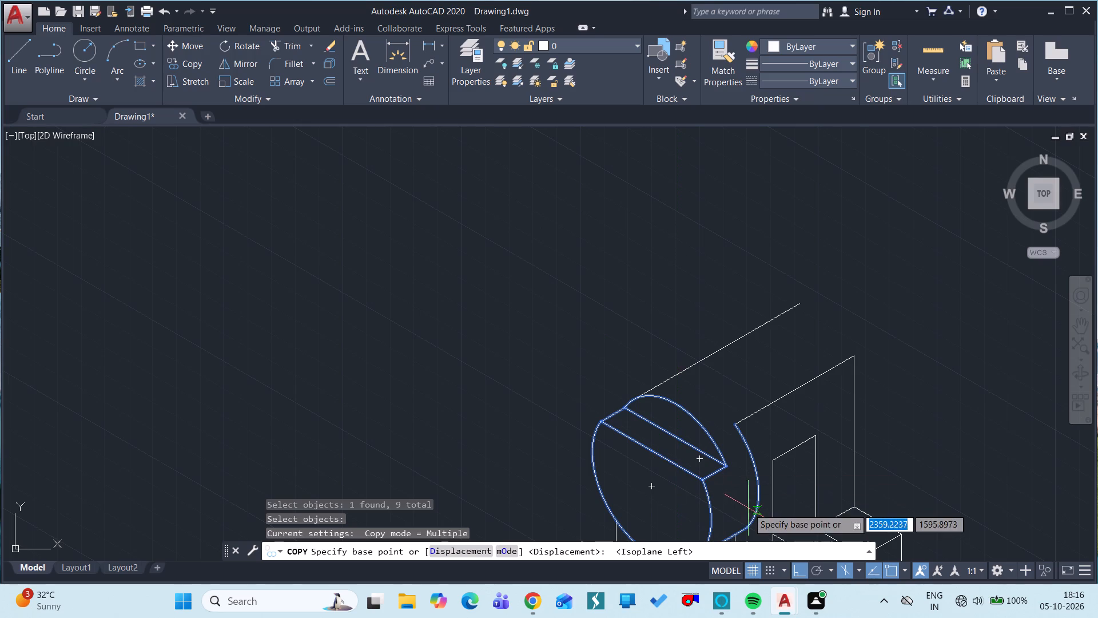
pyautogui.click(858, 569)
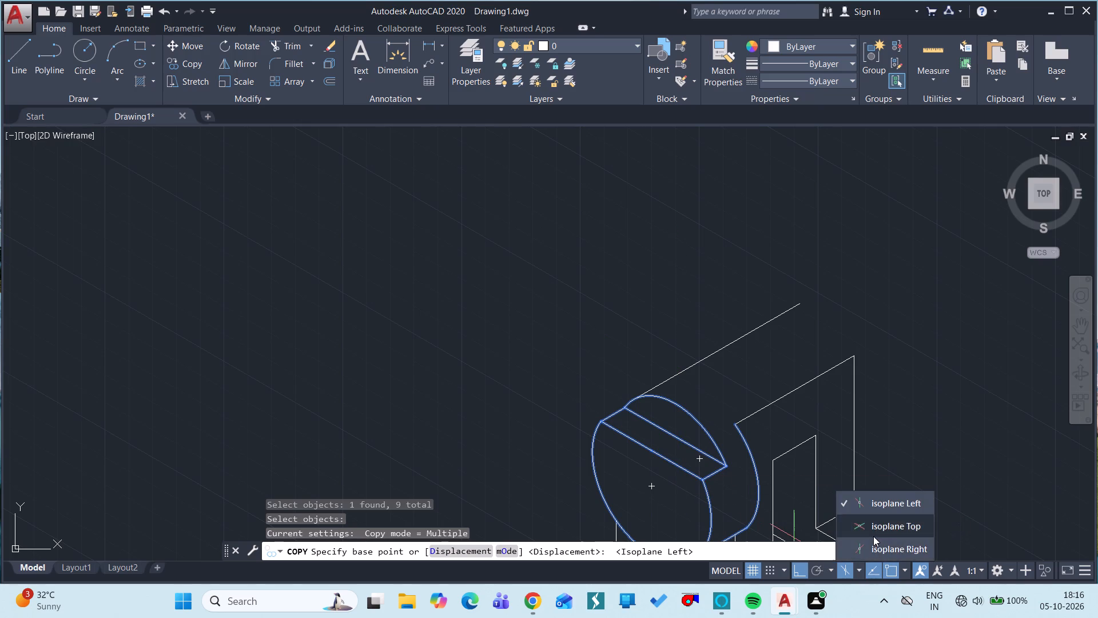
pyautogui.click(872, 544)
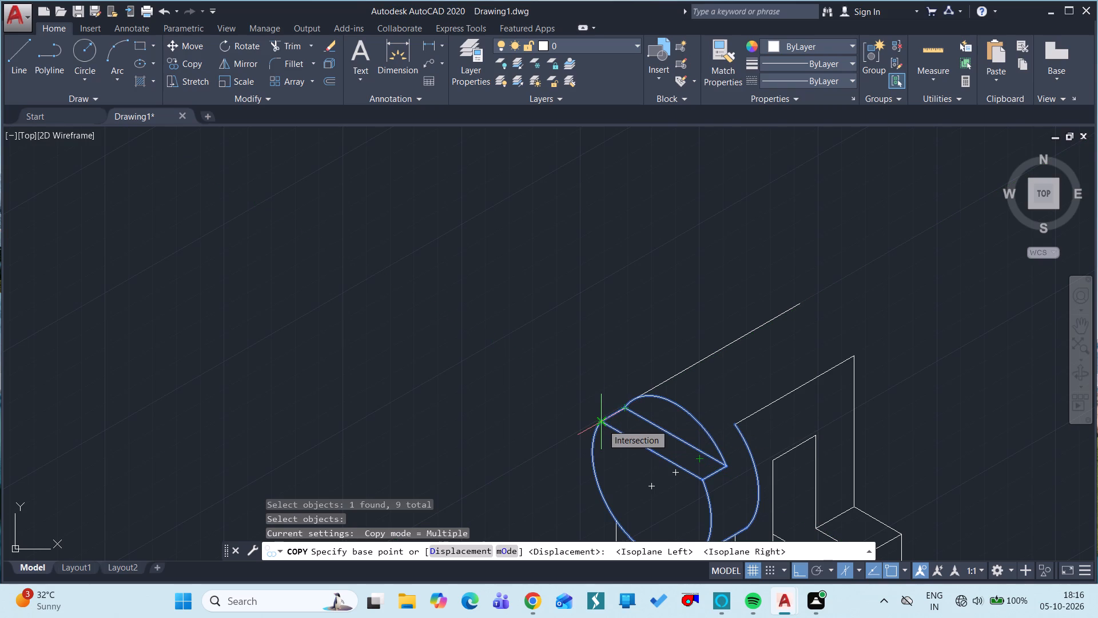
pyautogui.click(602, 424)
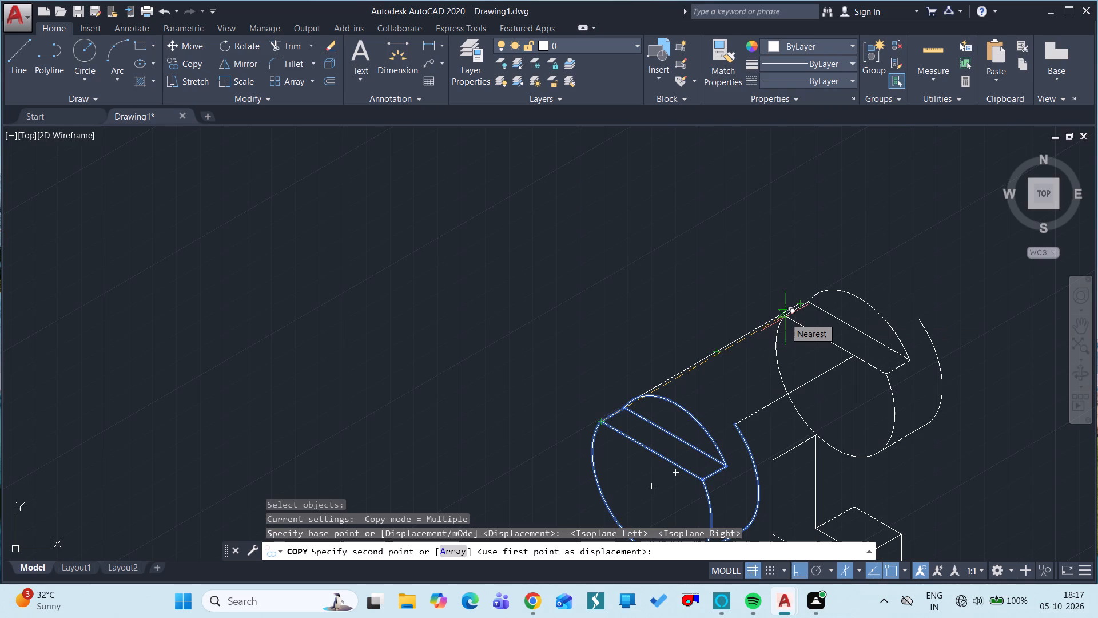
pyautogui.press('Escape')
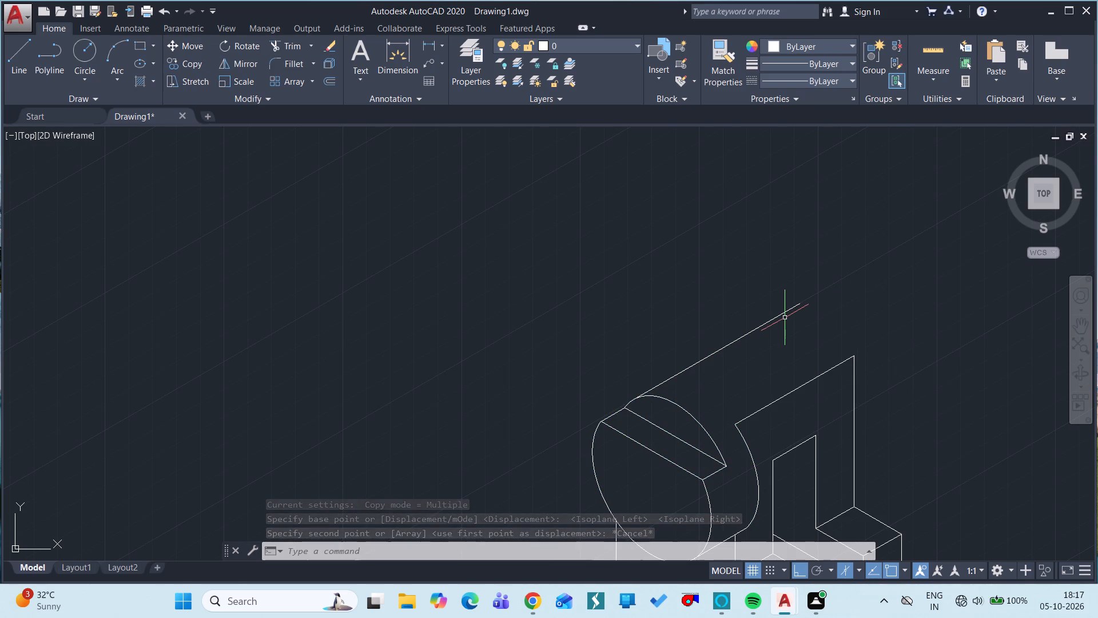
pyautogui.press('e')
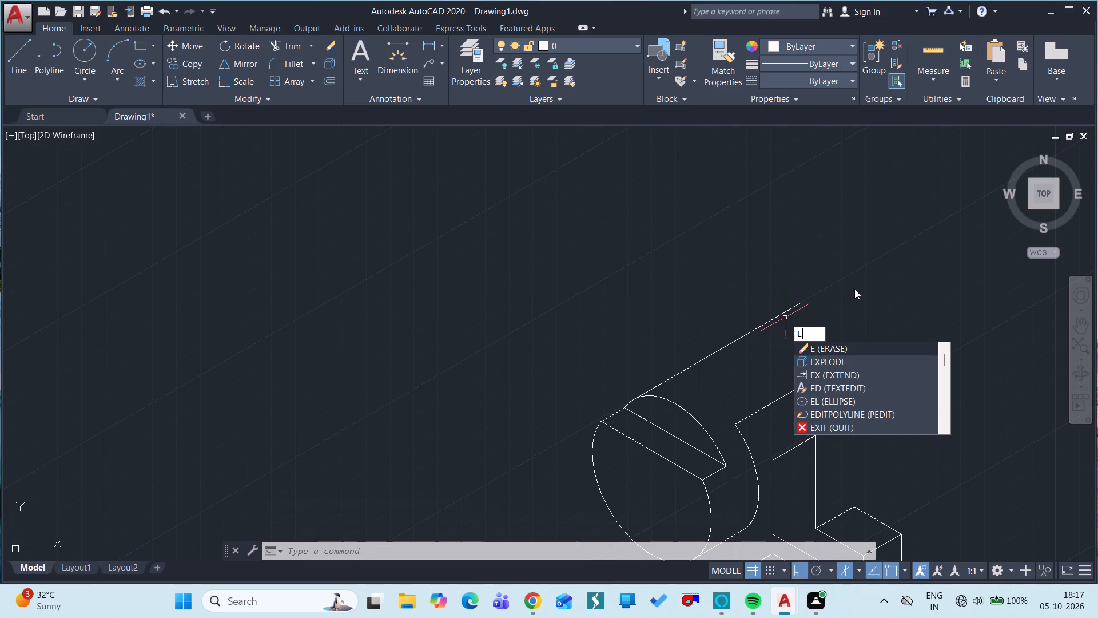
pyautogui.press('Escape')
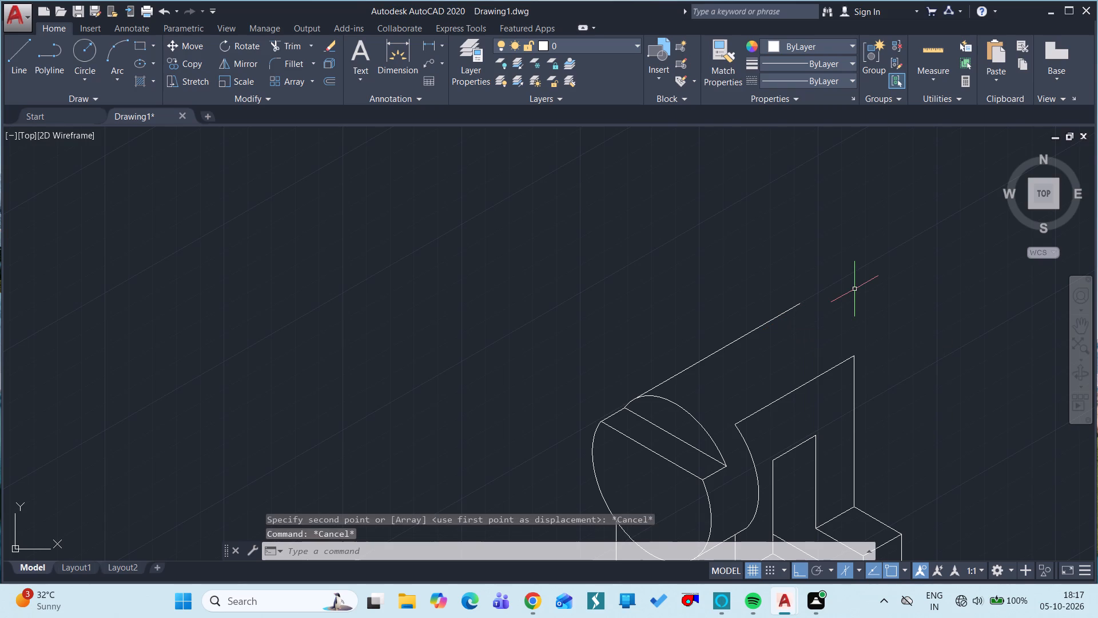
# Copy the arc behind the cylinder's flat cut from its upper-left end to the far end of the long 30° line.
pyautogui.write('CO')
pyautogui.press('space')
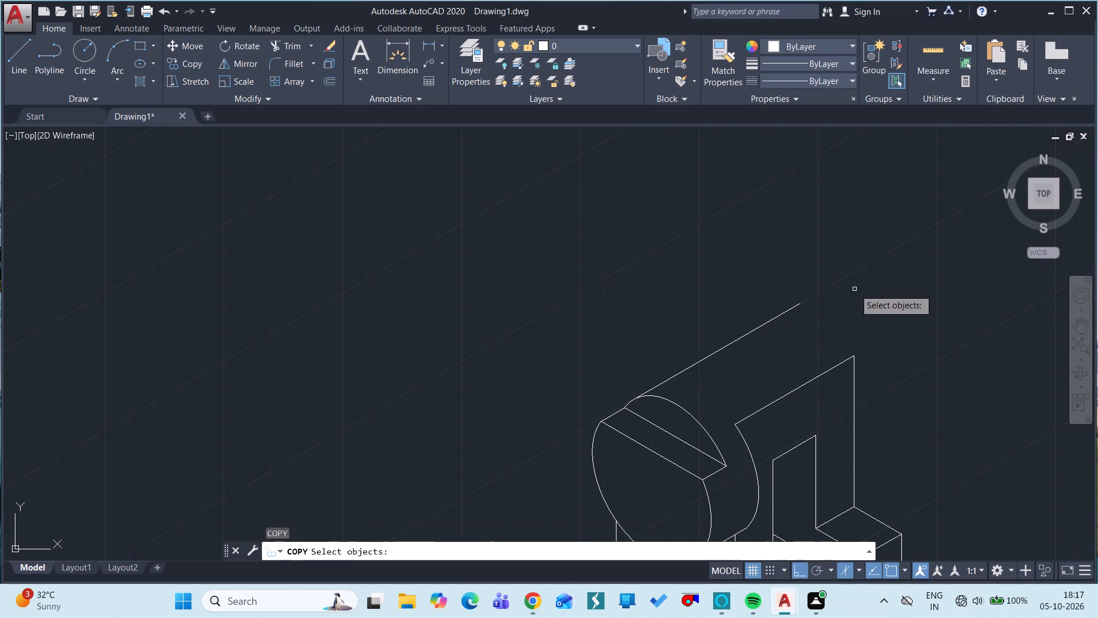
pyautogui.click(675, 404)
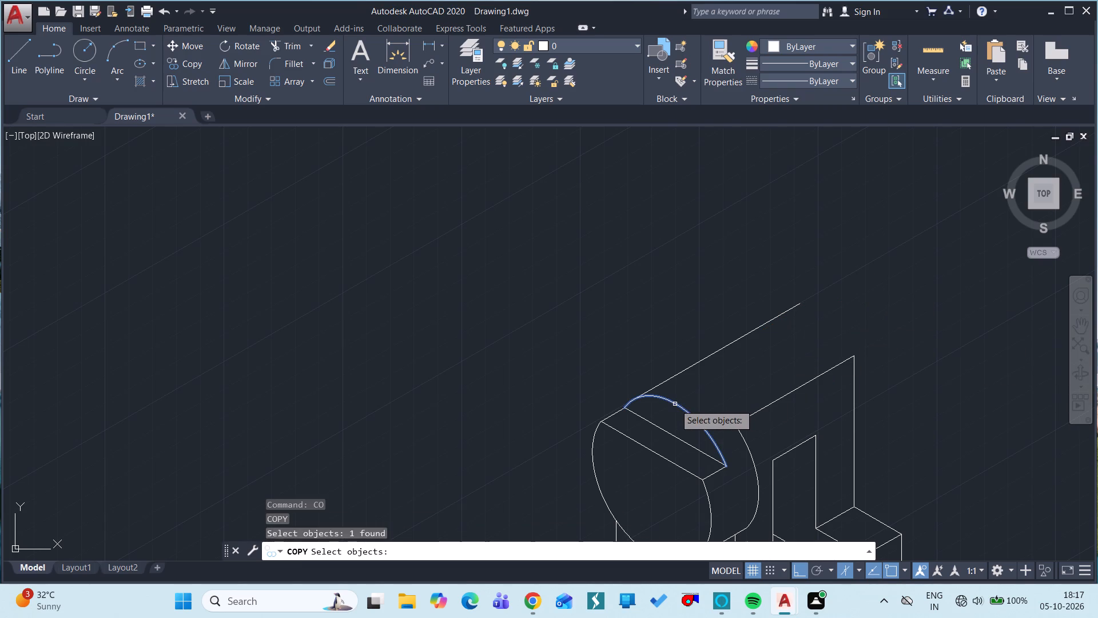
pyautogui.press('space')
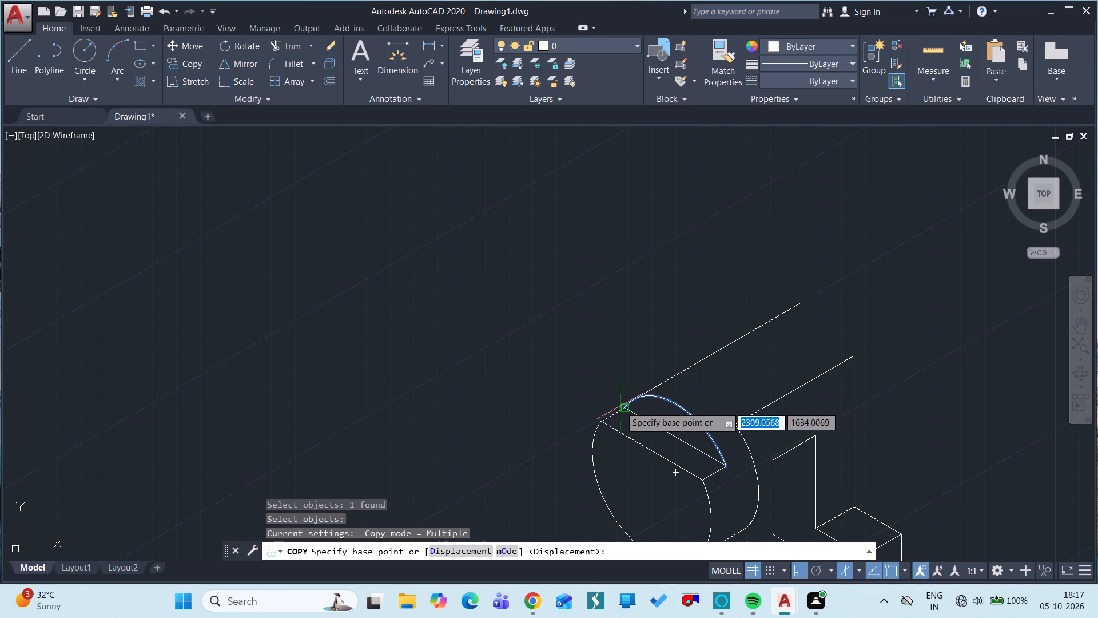
pyautogui.click(626, 409)
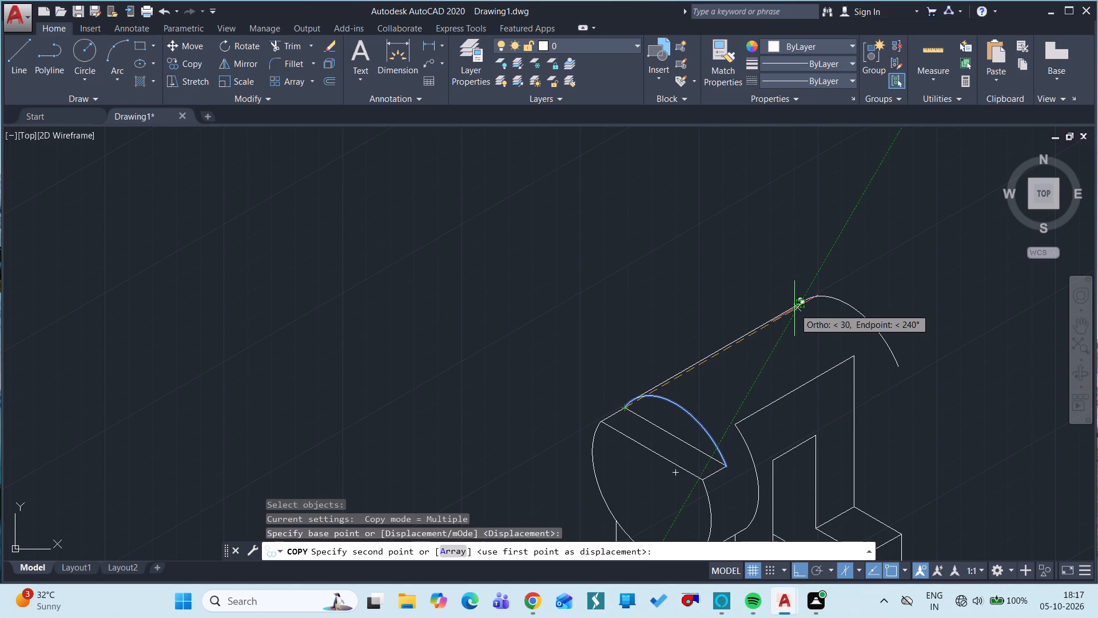
pyautogui.keyDown('ctrl'); pyautogui.scroll(3, 794, 308); pyautogui.keyUp('ctrl')
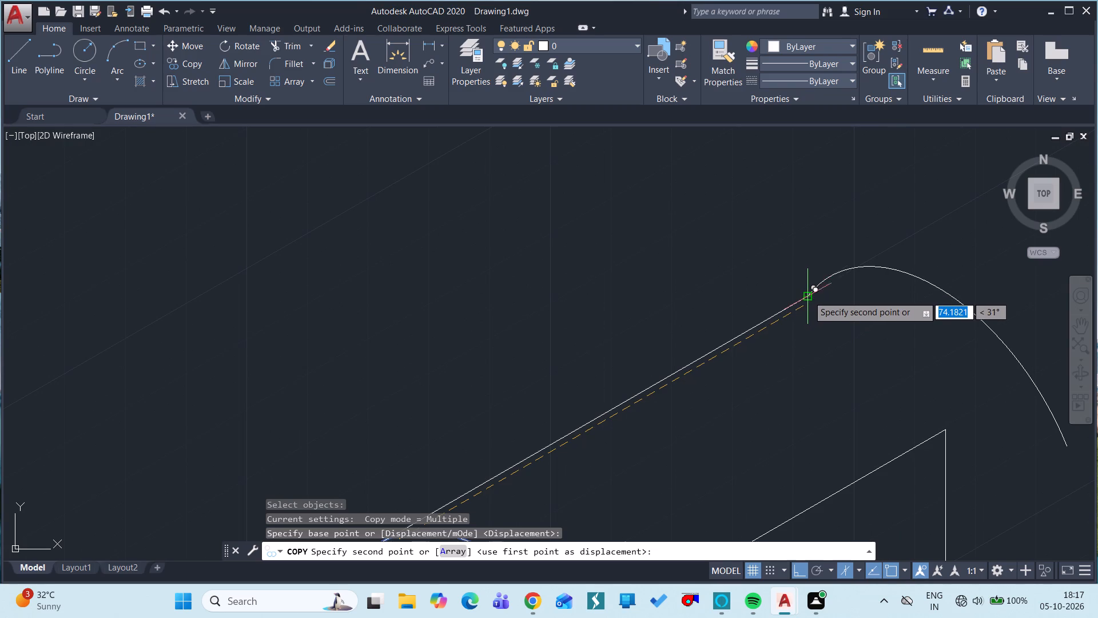
pyautogui.click(808, 296)
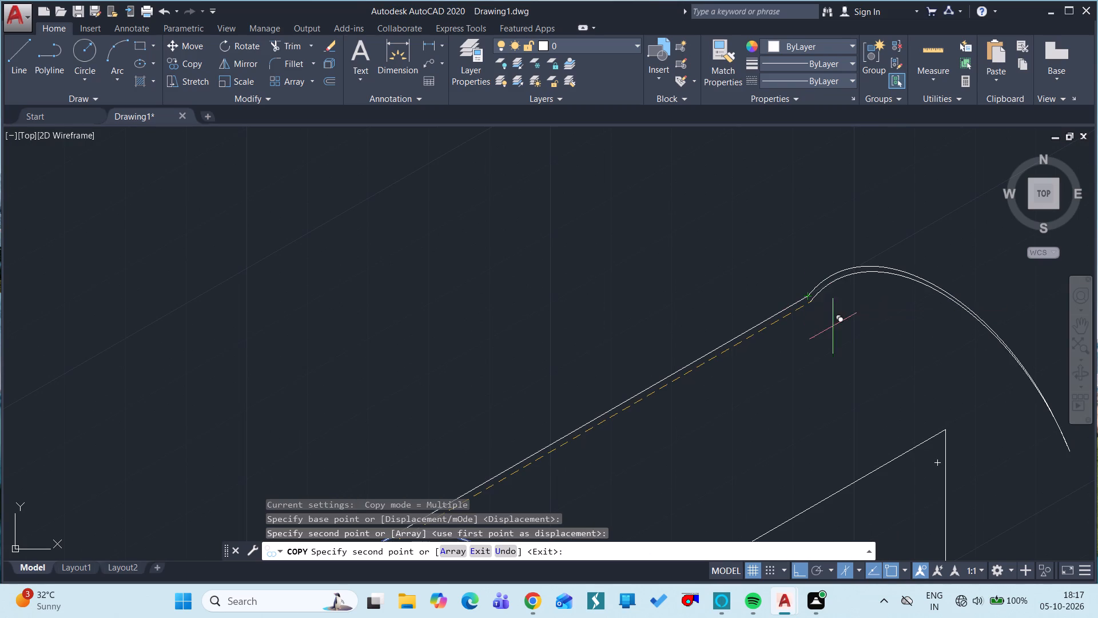
pyautogui.keyDown('ctrl'); pyautogui.scroll(-2, 848, 355); pyautogui.keyUp('ctrl')
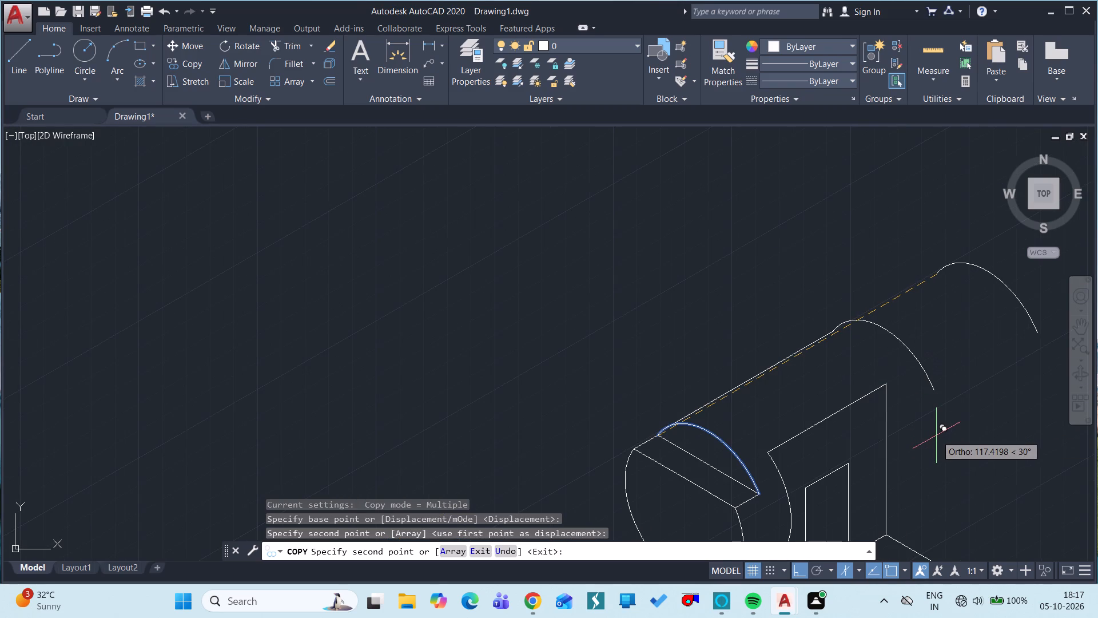
pyautogui.press('Escape')
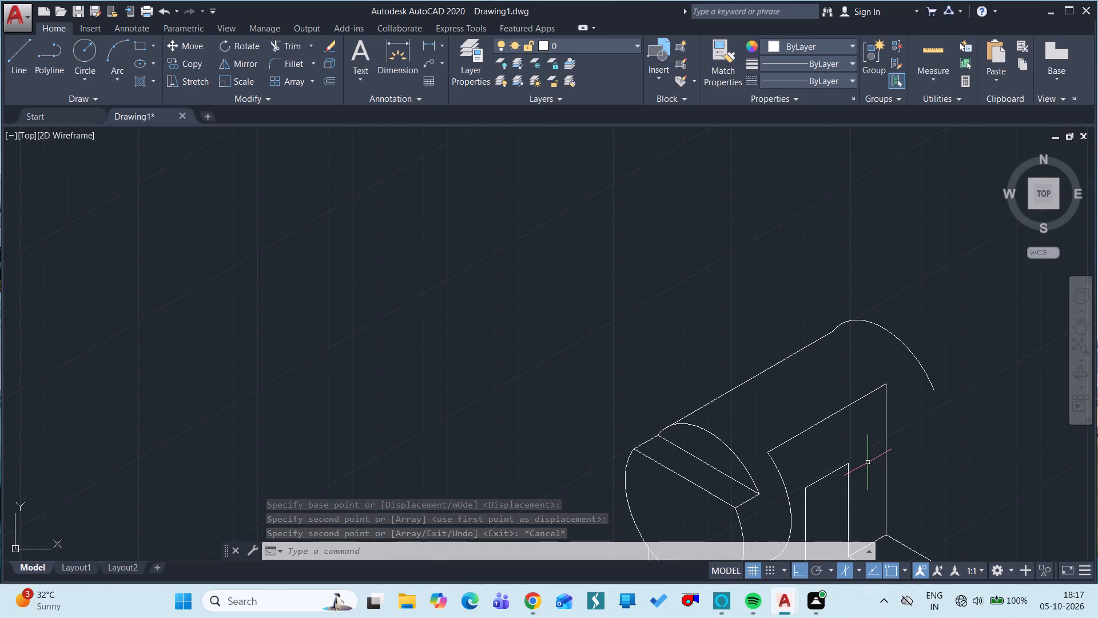
# Draw a 10-unit line at 30° from the lower end of the rear arc, continuing with a long 150° line past the arc.
pyautogui.write('L')
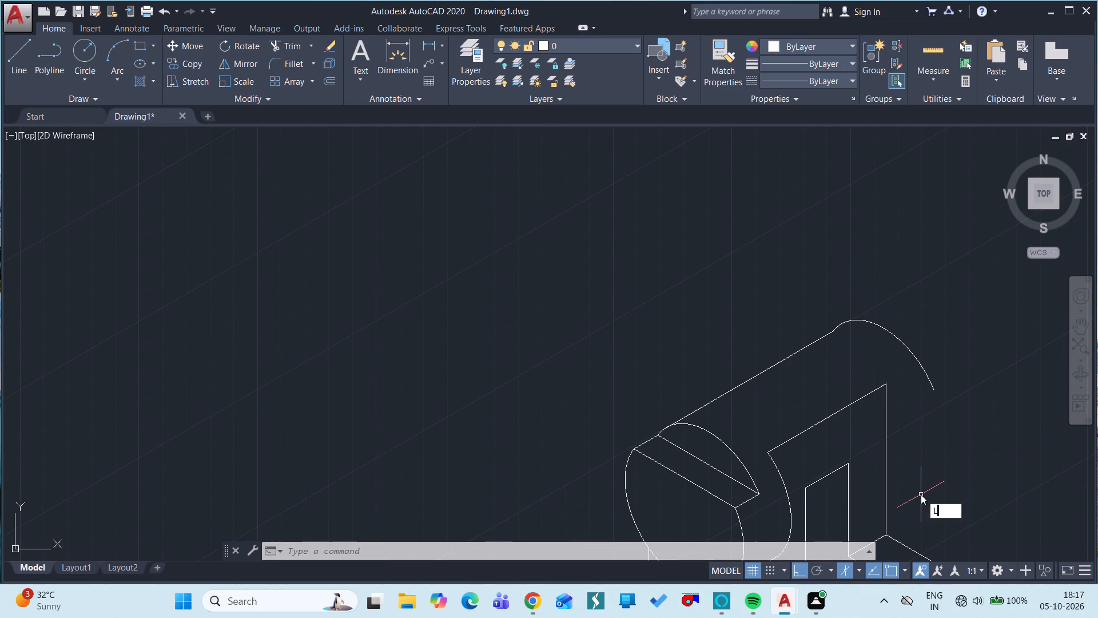
pyautogui.press('space')
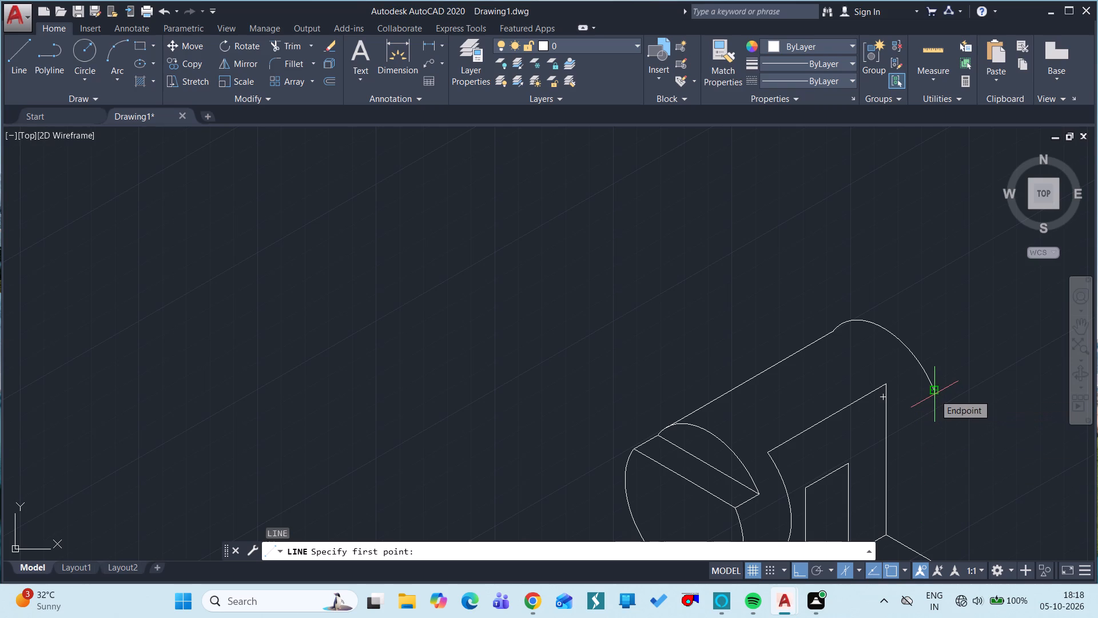
pyautogui.moveTo(934, 394); pyautogui.dragTo(969, 370)
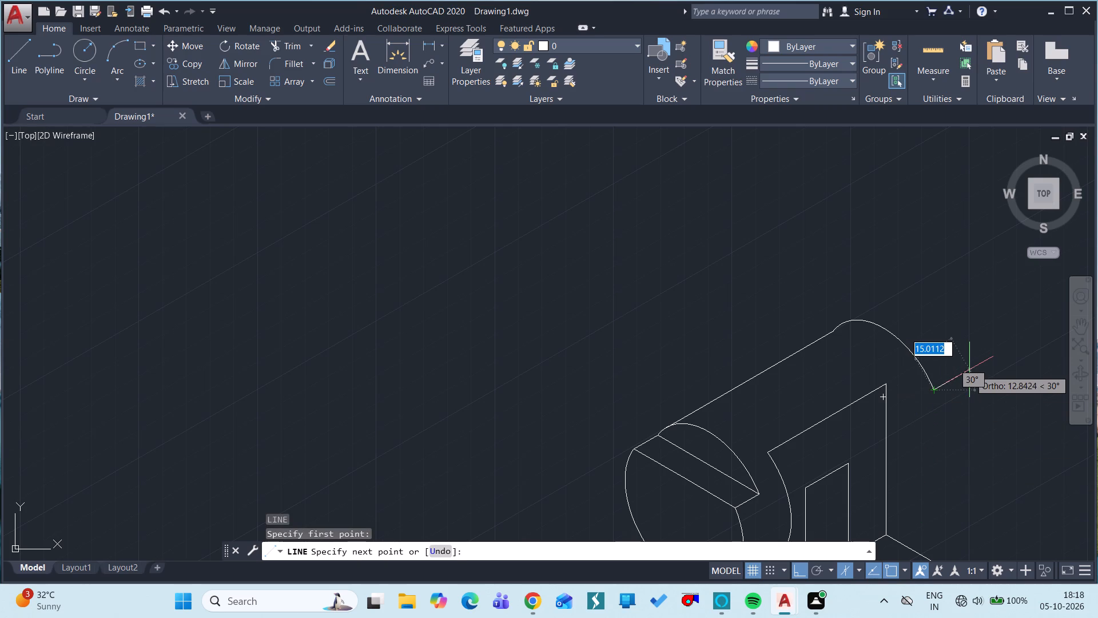
pyautogui.write('10')
pyautogui.press('space')
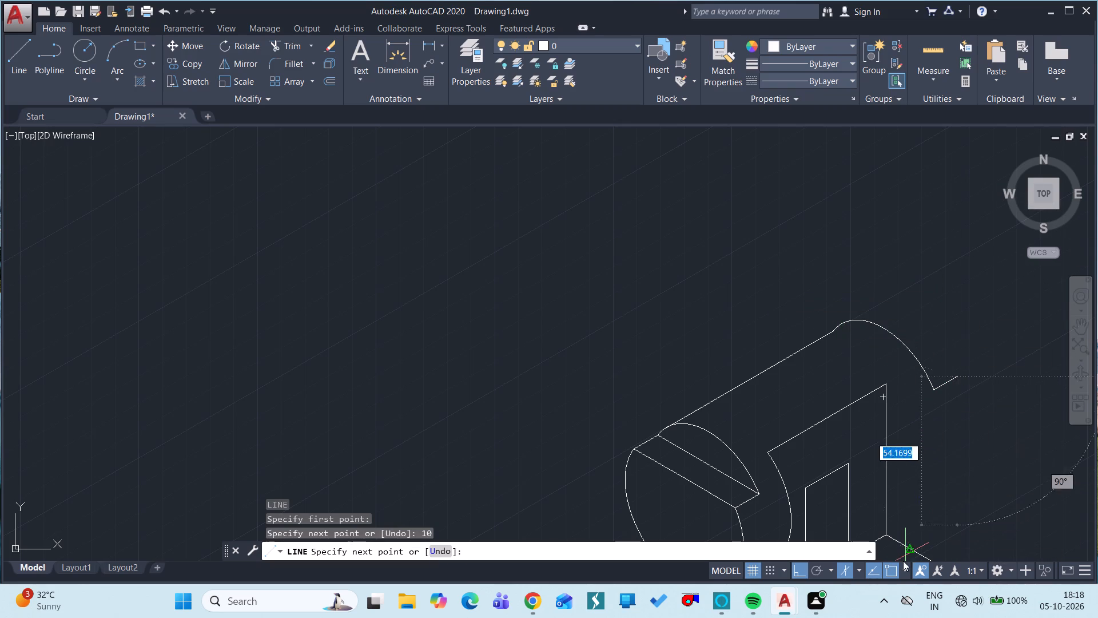
pyautogui.click(853, 565)
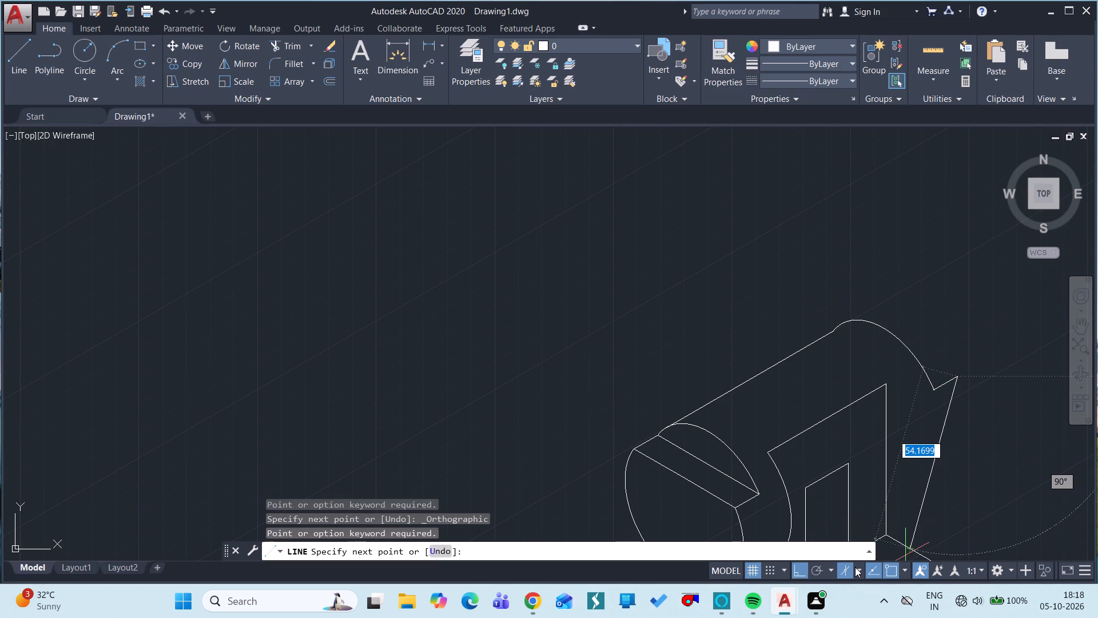
pyautogui.click(855, 567)
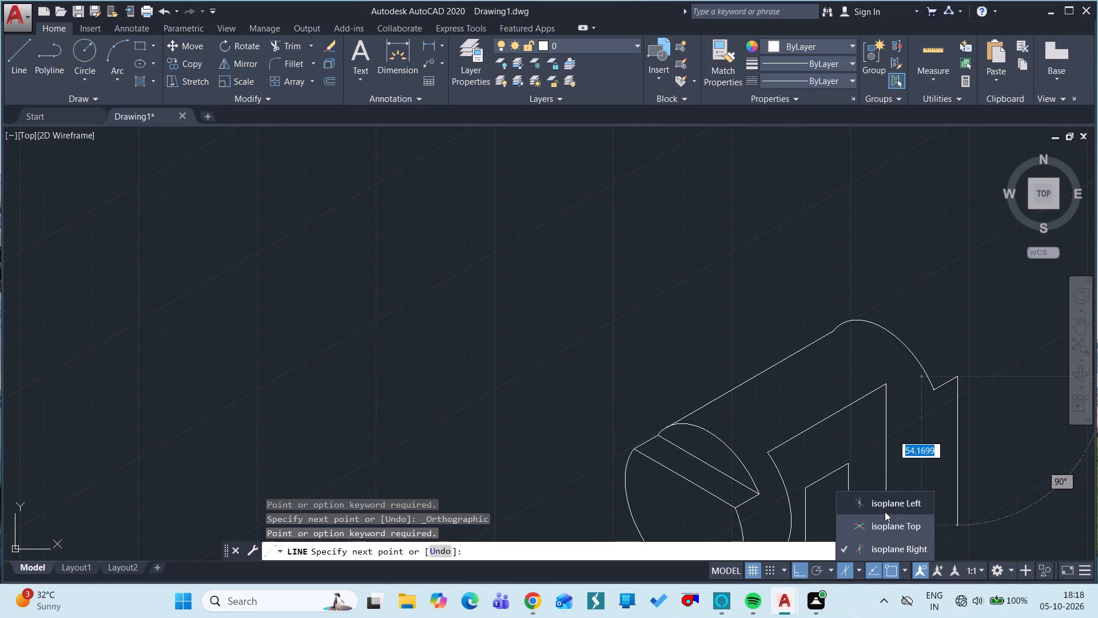
pyautogui.click(885, 512)
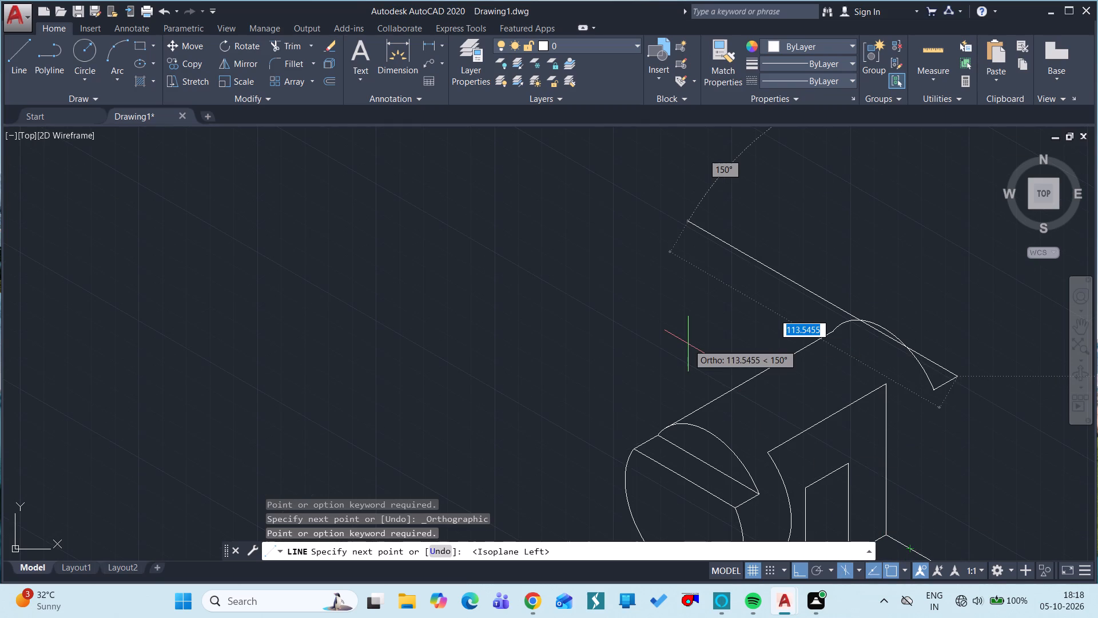
pyautogui.click(653, 252)
pyautogui.press('Escape')
# Trim the long 150° line inside the rear arc and erase its leftover piece beyond the arc.
pyautogui.write('TR')
pyautogui.press('space')
pyautogui.press('space')
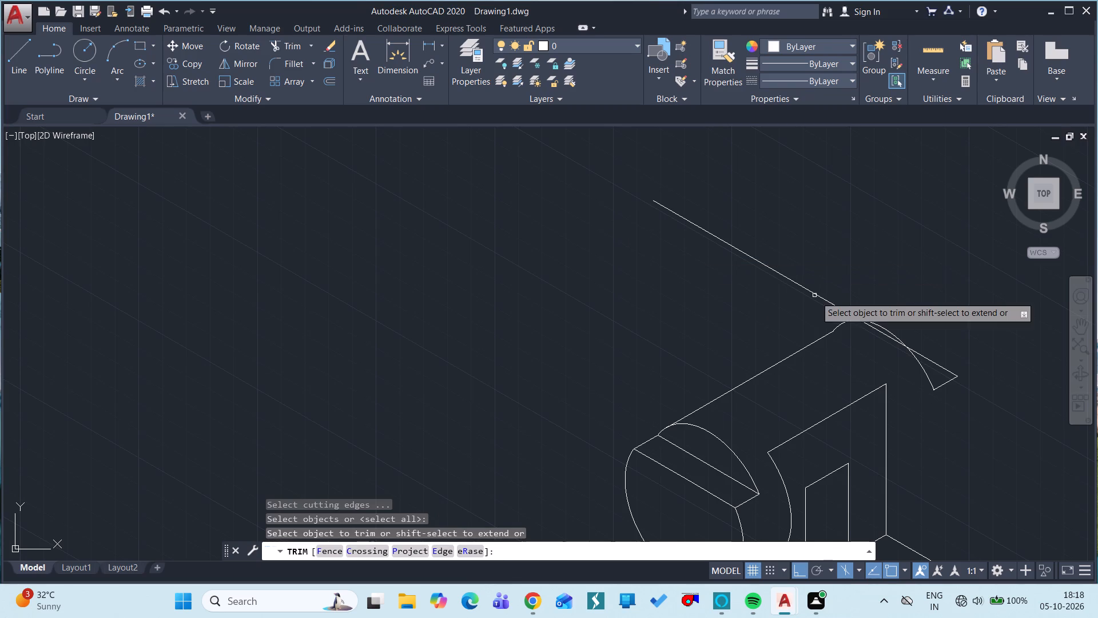
pyautogui.click(879, 331)
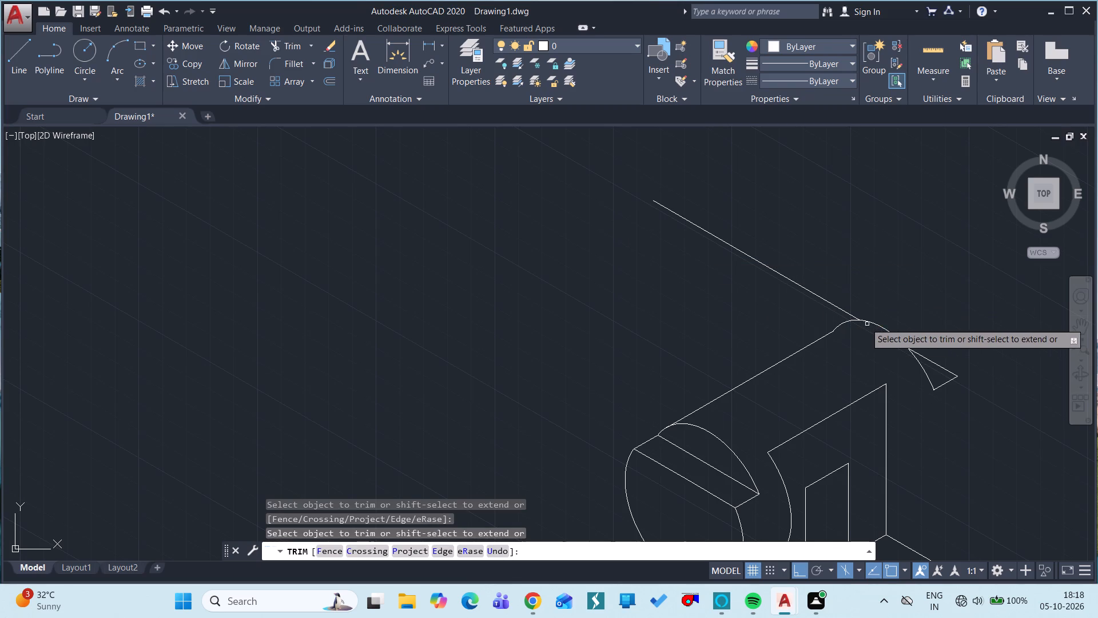
pyautogui.press('Escape')
pyautogui.click(843, 310)
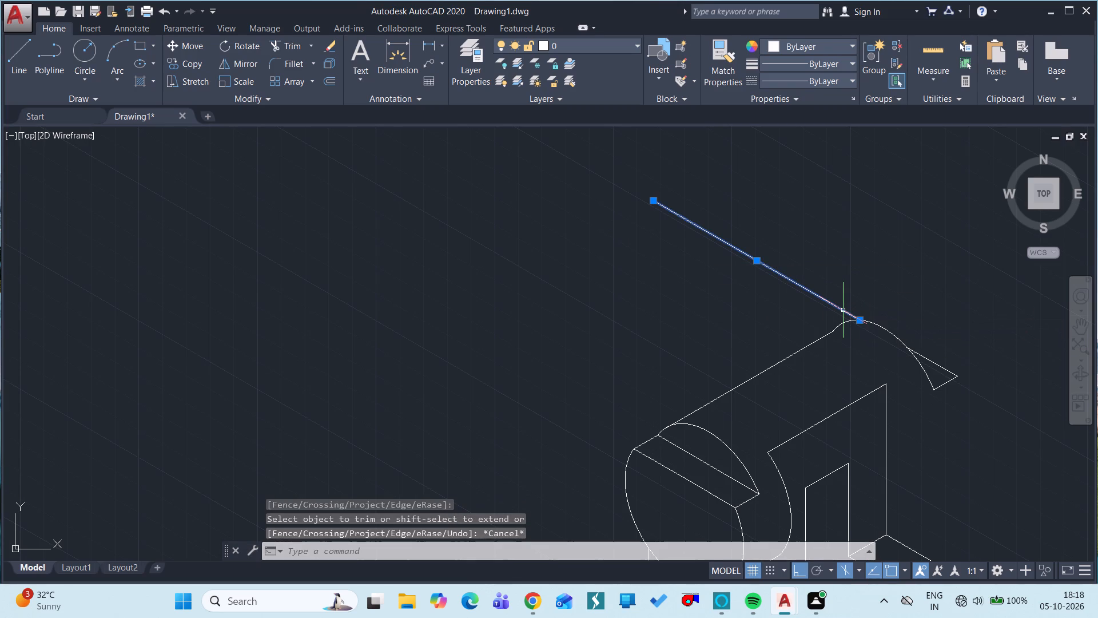
pyautogui.write('E')
pyautogui.press('space')
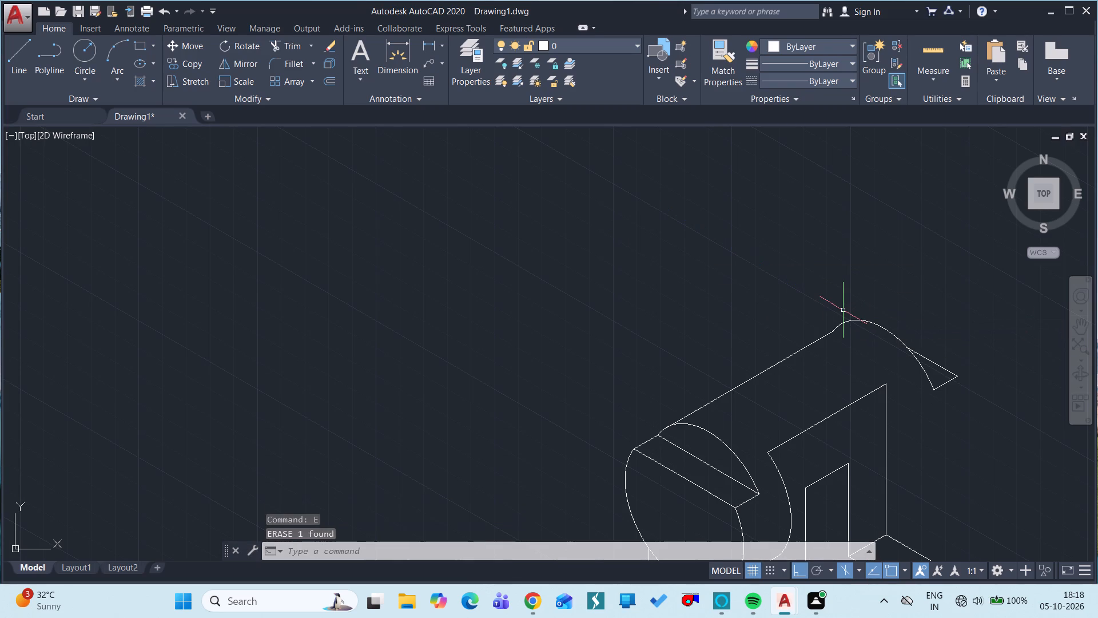
# Copy the curved edge where the cylinder meets the support about 74 units toward the back along the 30° axis.
pyautogui.keyDown('ctrl'); pyautogui.scroll(3, 920, 355); pyautogui.keyUp('ctrl')
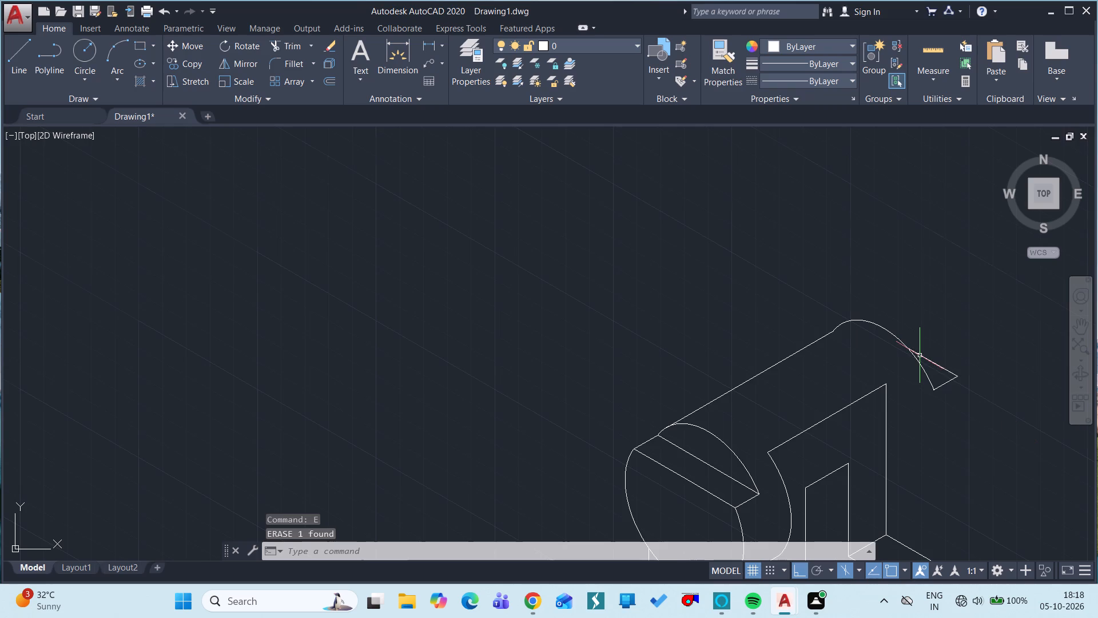
pyautogui.keyDown('ctrl'); pyautogui.scroll(1, 920, 355); pyautogui.keyUp('ctrl')
pyautogui.keyDown('ctrl'); pyautogui.scroll(-5, 920, 355); pyautogui.keyUp('ctrl')
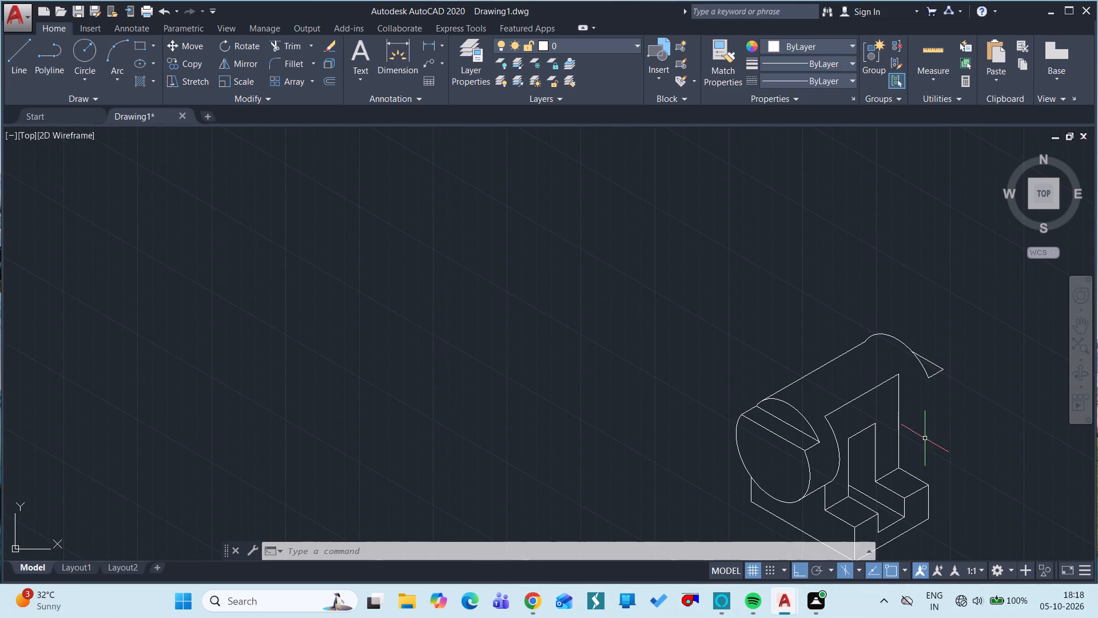
pyautogui.press('c')
pyautogui.write('O')
pyautogui.press('space')
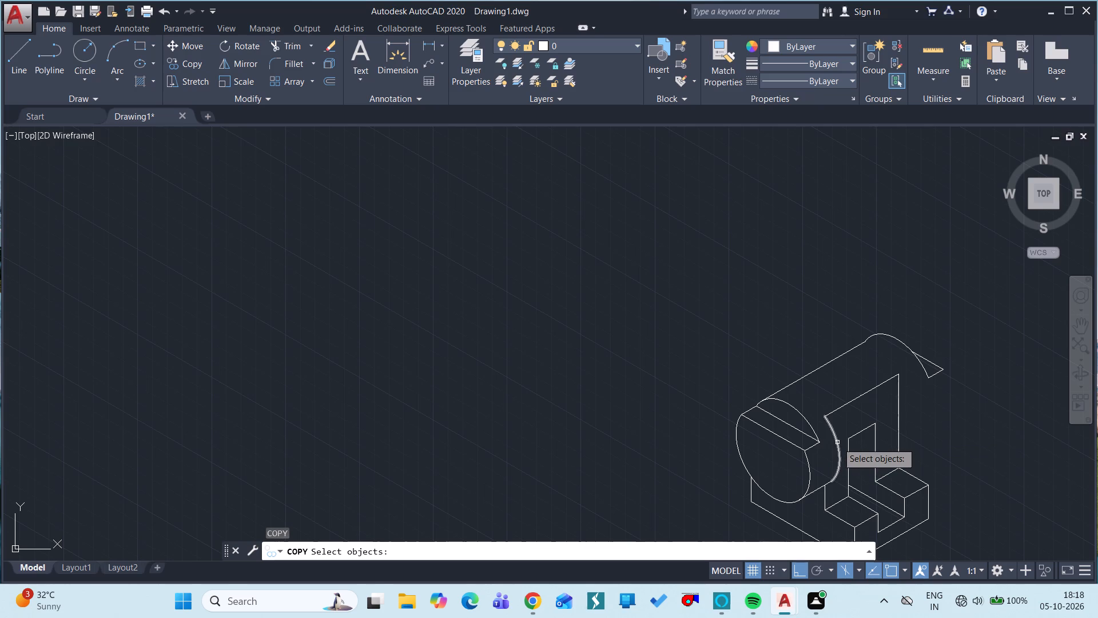
pyautogui.click(837, 442)
pyautogui.press('space')
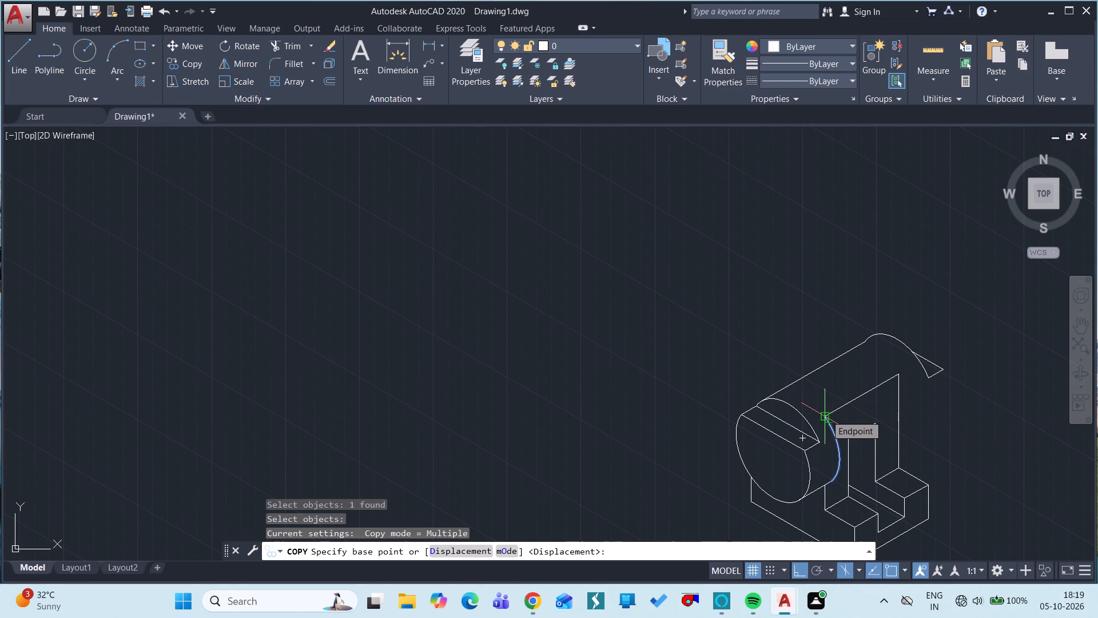
pyautogui.click(826, 415)
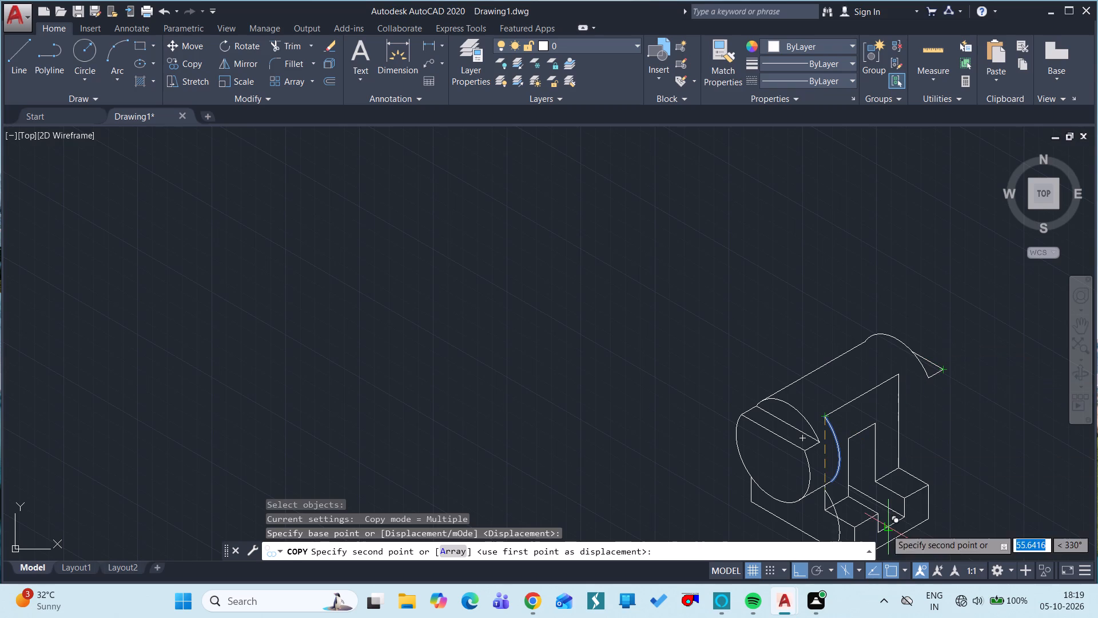
pyautogui.click(858, 567)
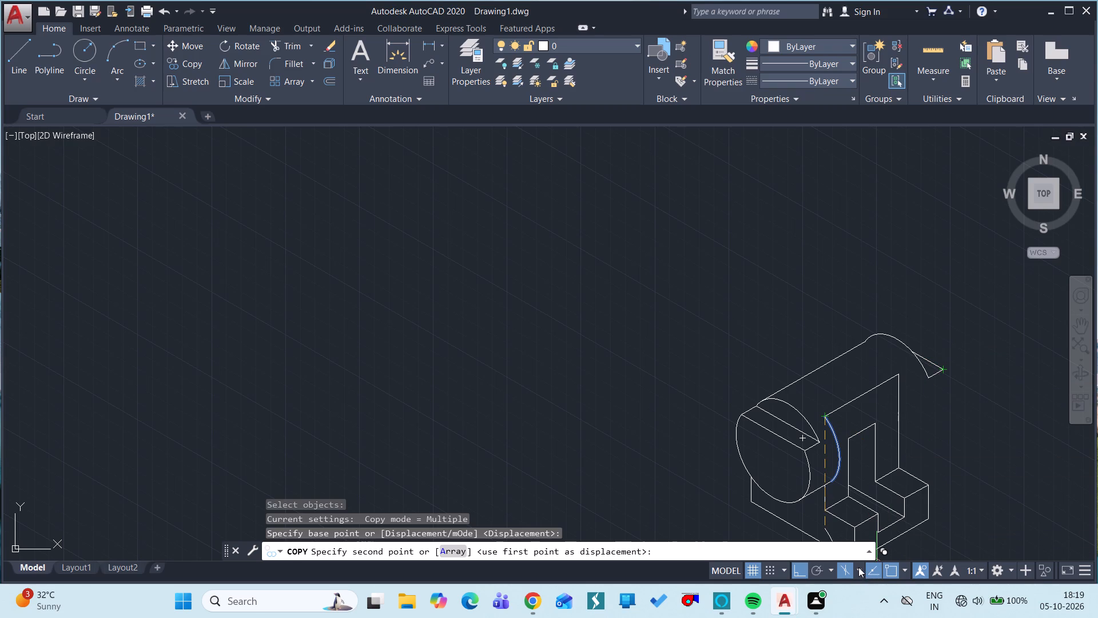
pyautogui.click(876, 544)
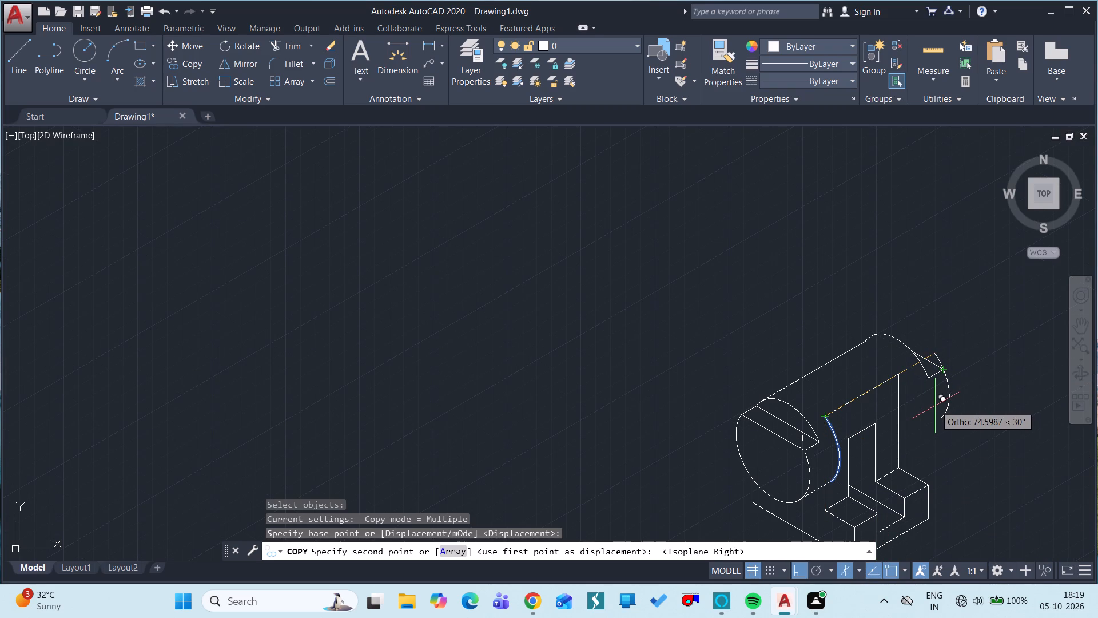
pyautogui.keyDown('ctrl'); pyautogui.scroll(5, 935, 406); pyautogui.keyUp('ctrl')
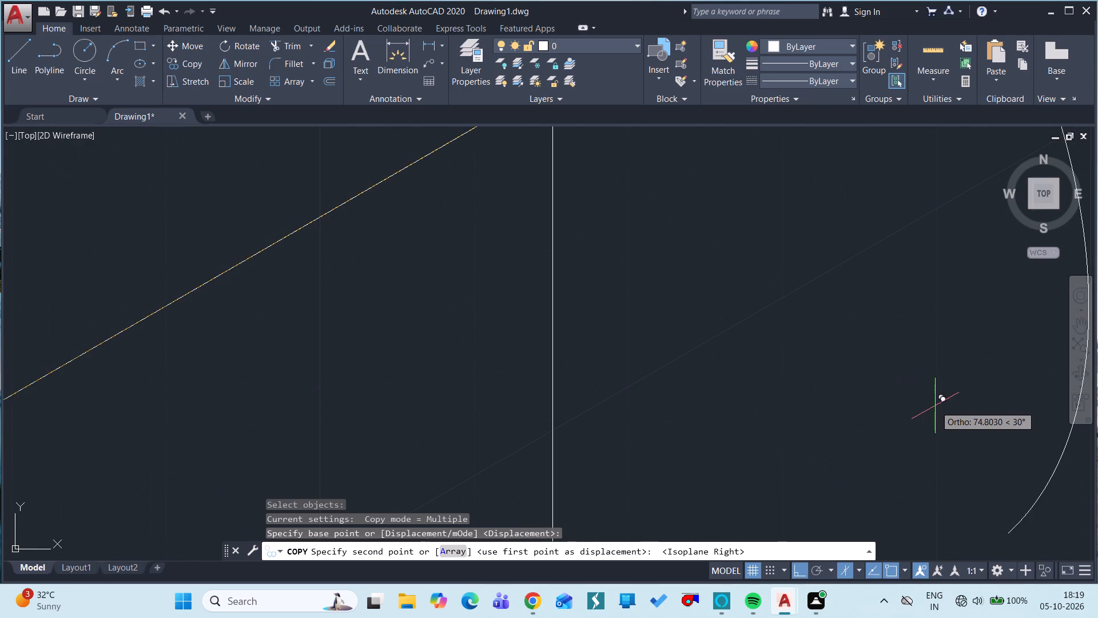
pyautogui.keyDown('ctrl'); pyautogui.scroll(-2, 960, 353); pyautogui.keyUp('ctrl')
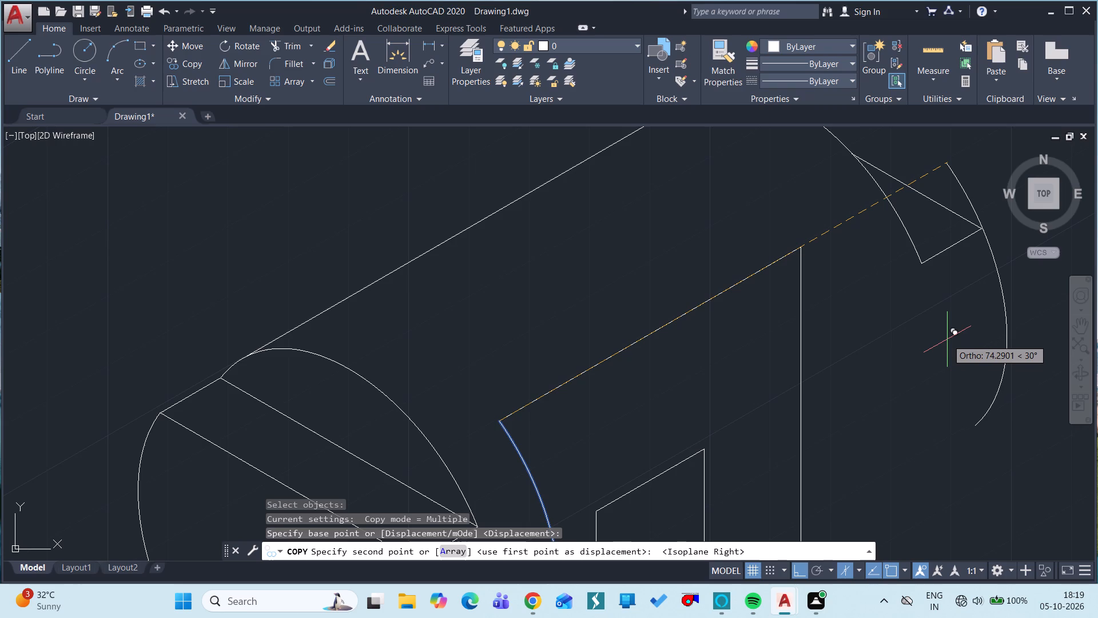
pyautogui.click(947, 339)
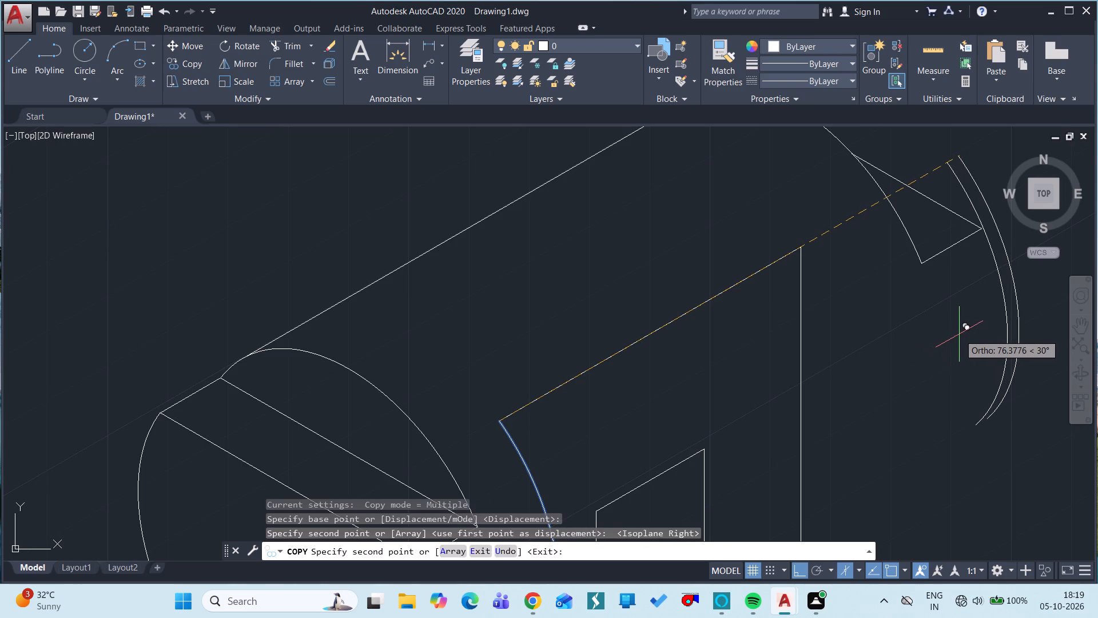
pyautogui.press('Escape')
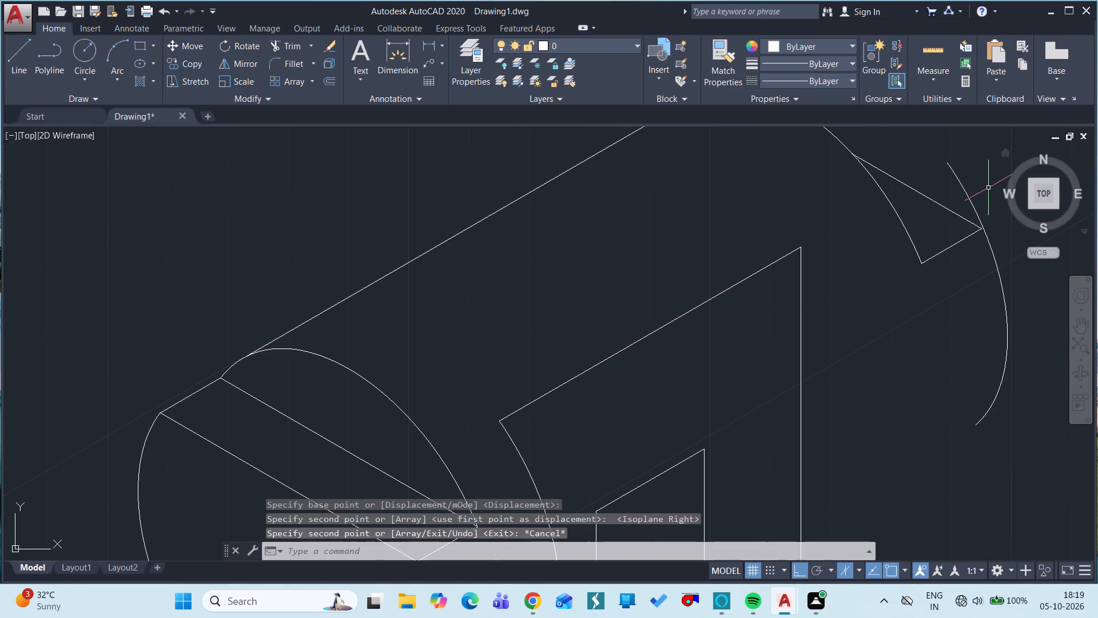
# Move the copied rear arc about 0.25 units toward 210° to align it with the outer corner of the flat-cut lines.
pyautogui.keyDown('ctrl'); pyautogui.scroll(3, 984, 195); pyautogui.keyUp('ctrl')
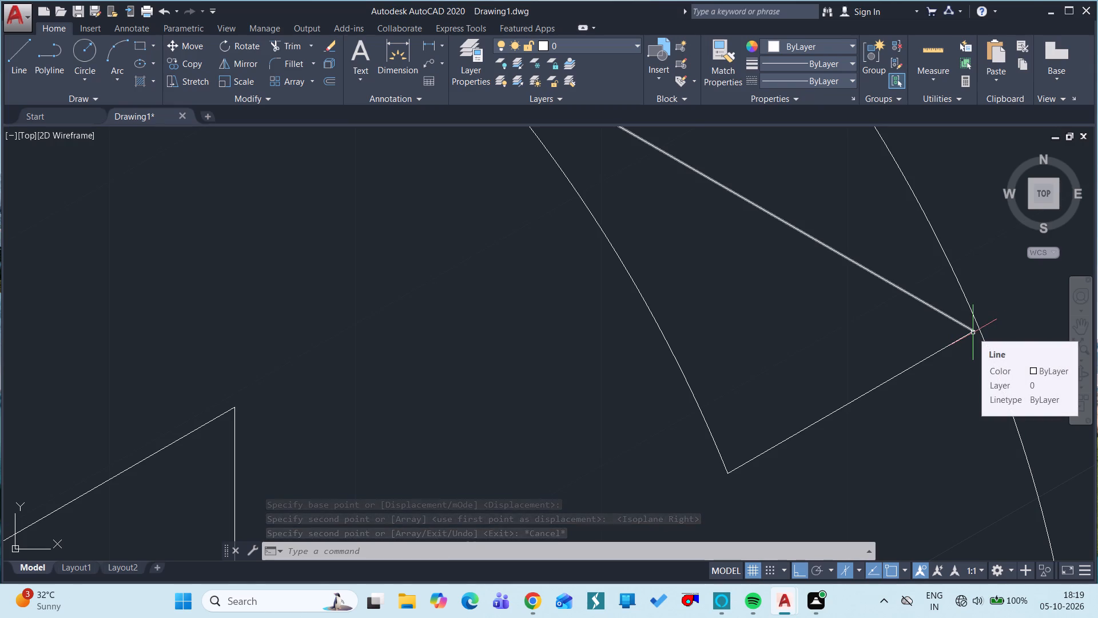
pyautogui.keyDown('ctrl'); pyautogui.scroll(-3, 973, 332); pyautogui.keyUp('ctrl')
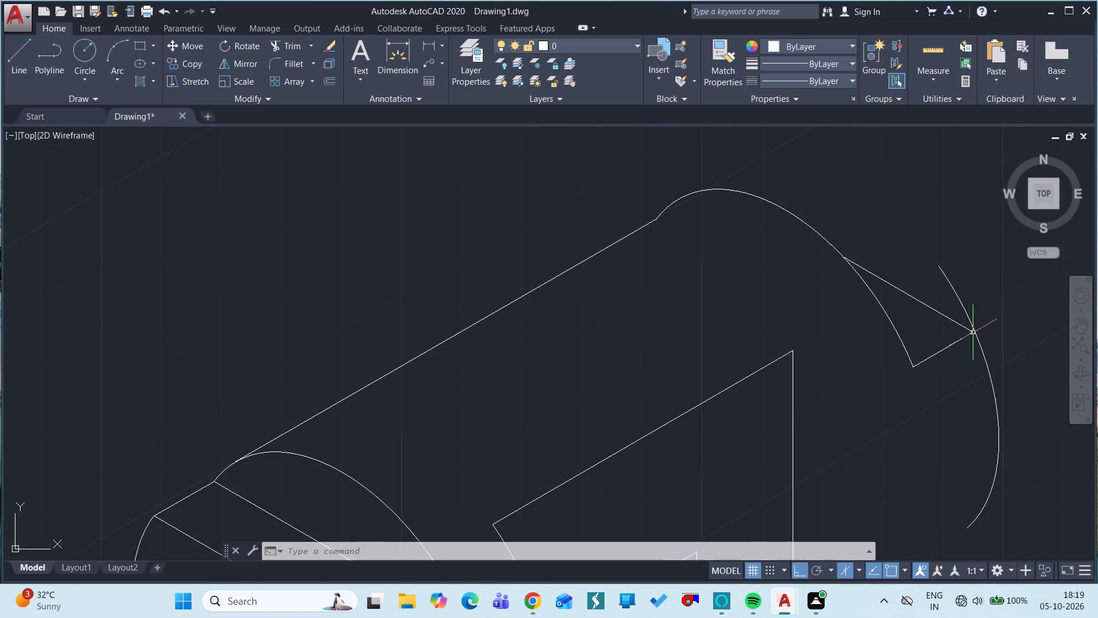
pyautogui.keyDown('ctrl'); pyautogui.scroll(-3, 973, 332); pyautogui.keyUp('ctrl')
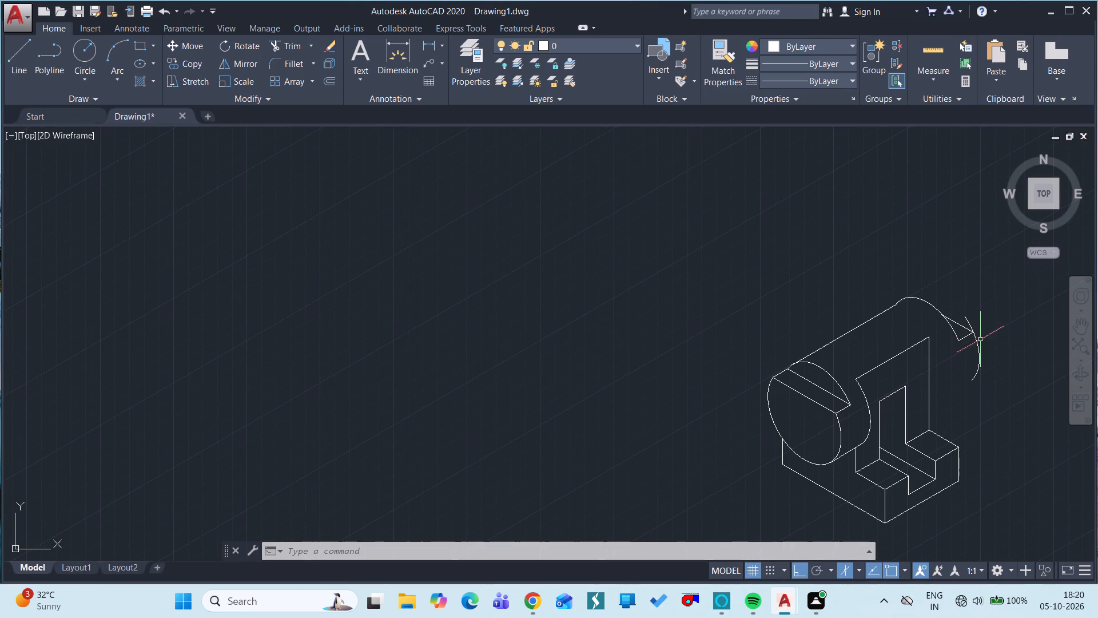
pyautogui.keyDown('ctrl'); pyautogui.scroll(3, 992, 339); pyautogui.keyUp('ctrl')
pyautogui.keyDown('ctrl'); pyautogui.scroll(2, 926, 287); pyautogui.keyUp('ctrl')
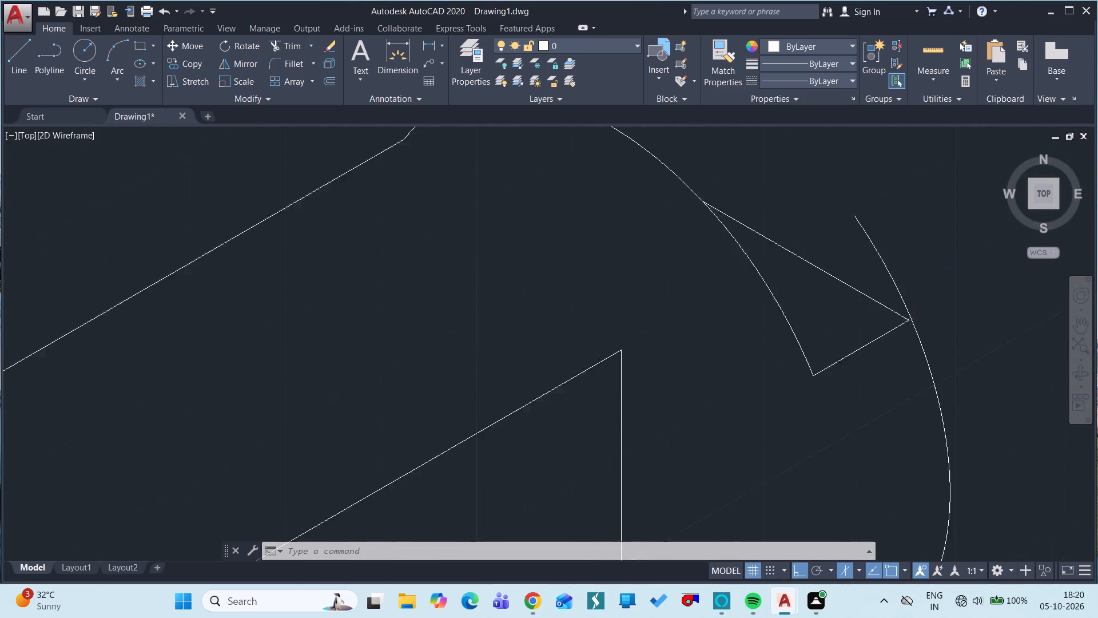
pyautogui.keyDown('ctrl'); pyautogui.scroll(1, 926, 287); pyautogui.keyUp('ctrl')
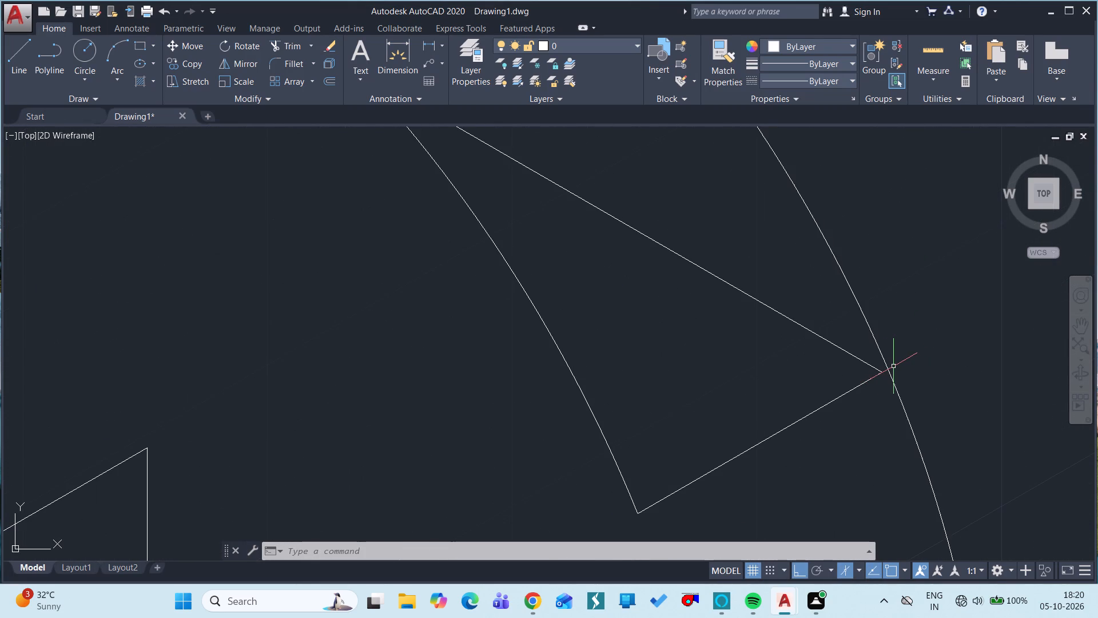
pyautogui.keyDown('ctrl'); pyautogui.scroll(-1, 893, 366); pyautogui.keyUp('ctrl')
pyautogui.click(890, 366)
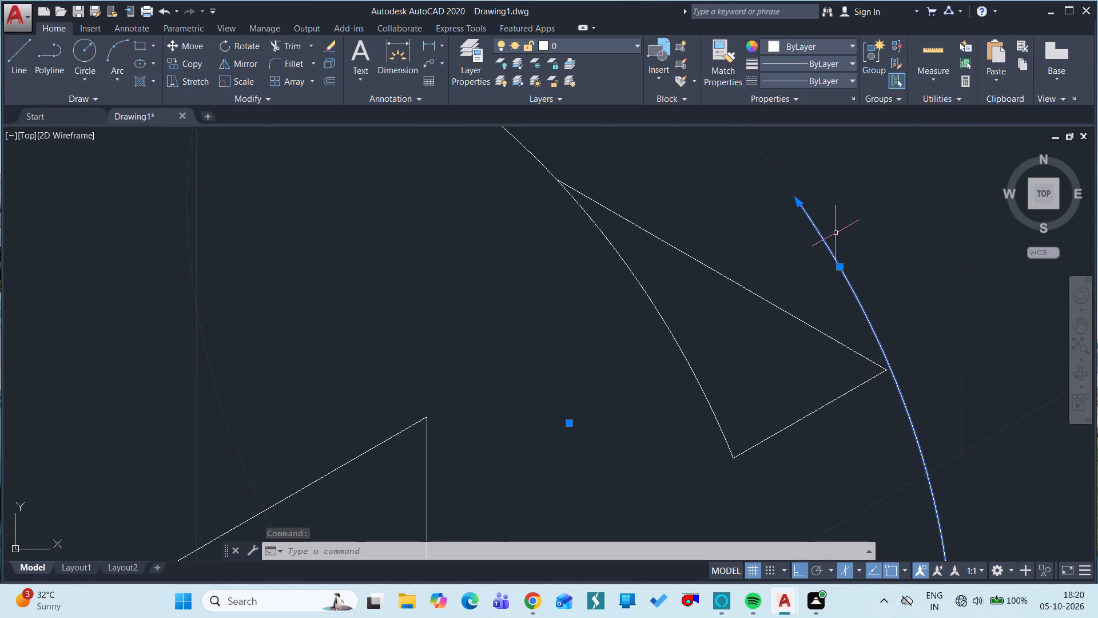
pyautogui.click(840, 267)
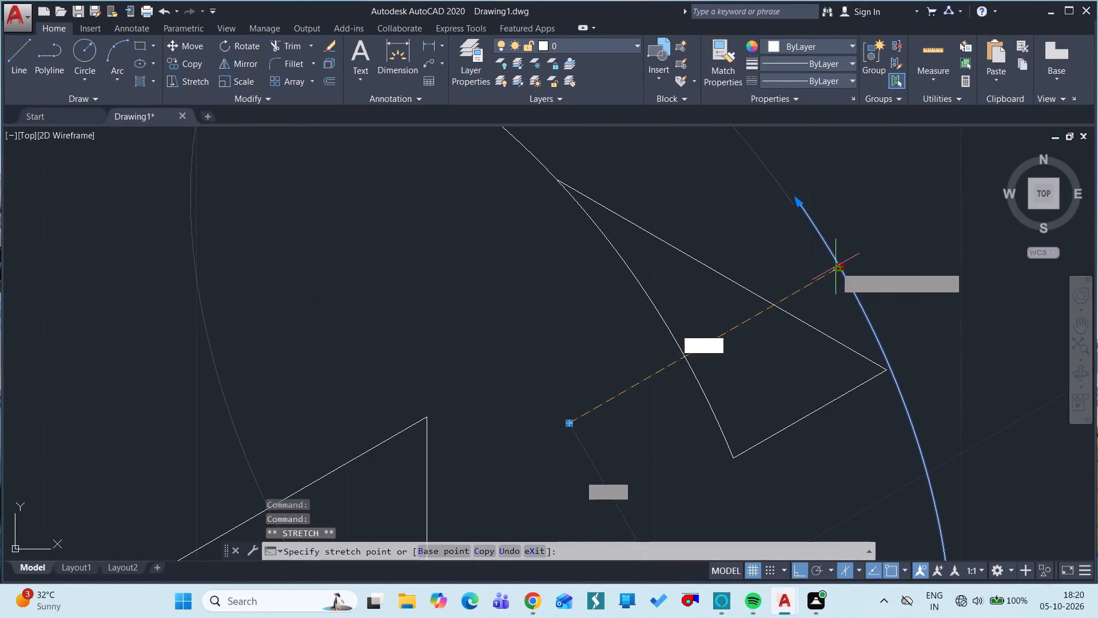
pyautogui.click(836, 266)
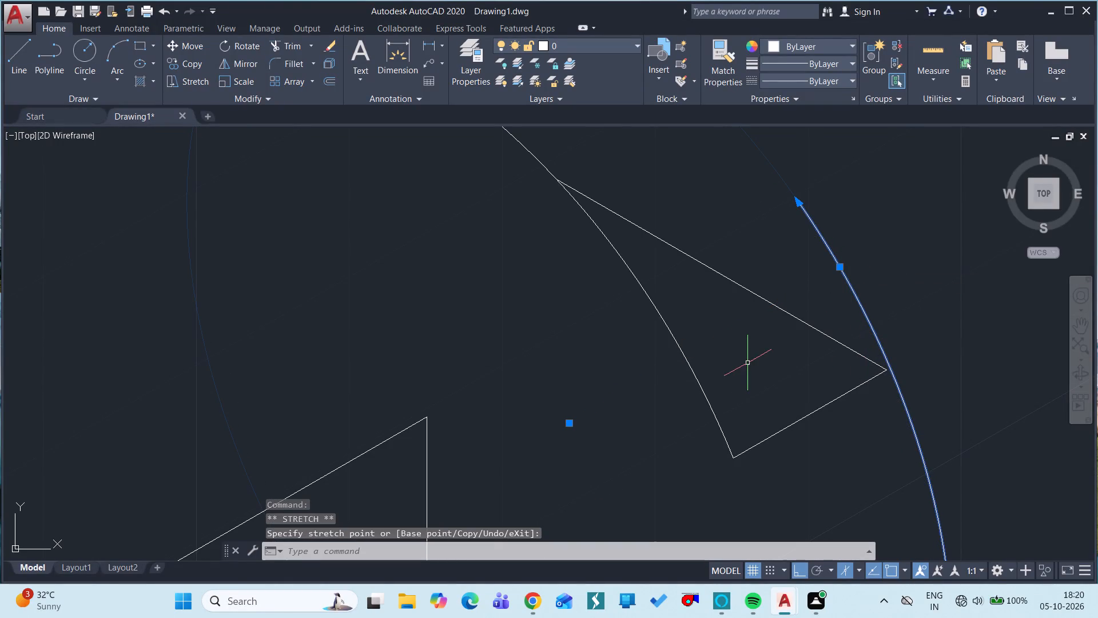
pyautogui.click(568, 423)
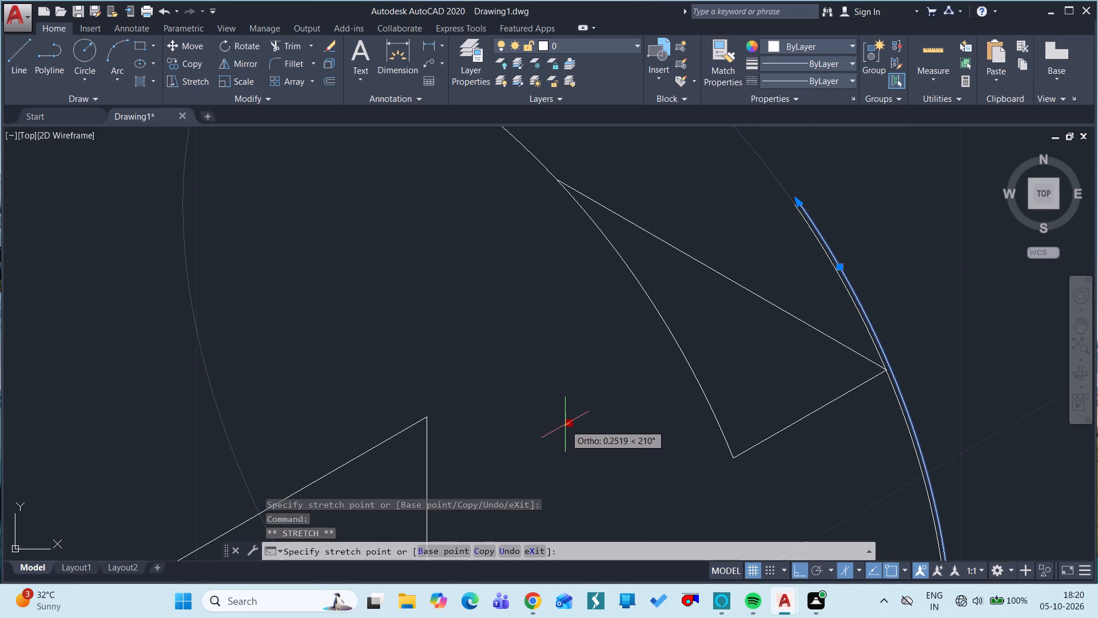
pyautogui.click(565, 425)
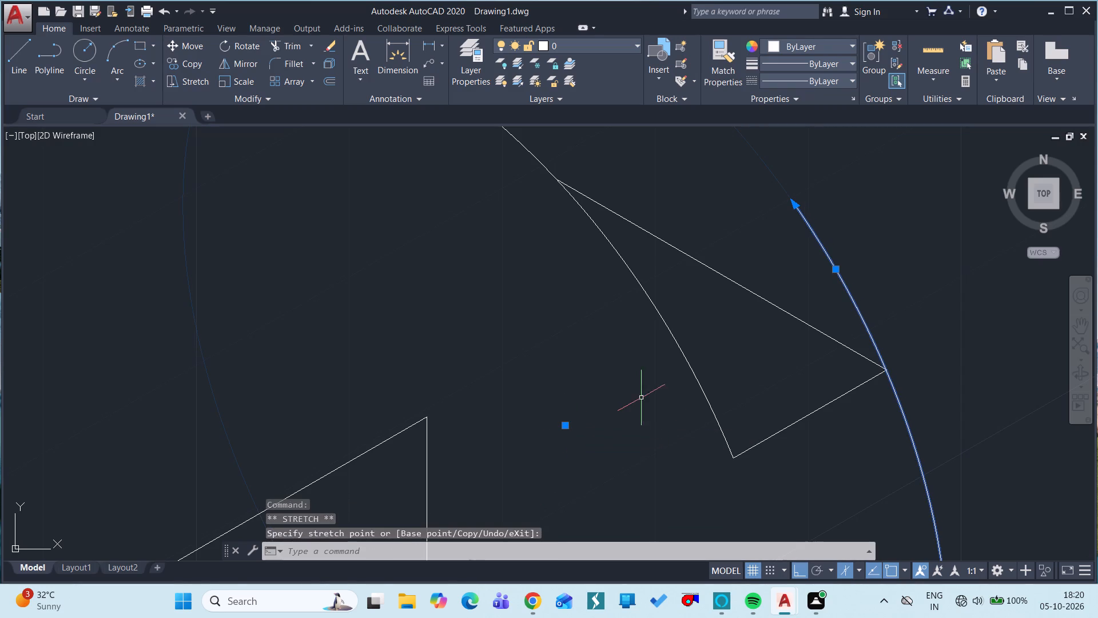
pyautogui.keyDown('ctrl'); pyautogui.scroll(5, 883, 367); pyautogui.keyUp('ctrl')
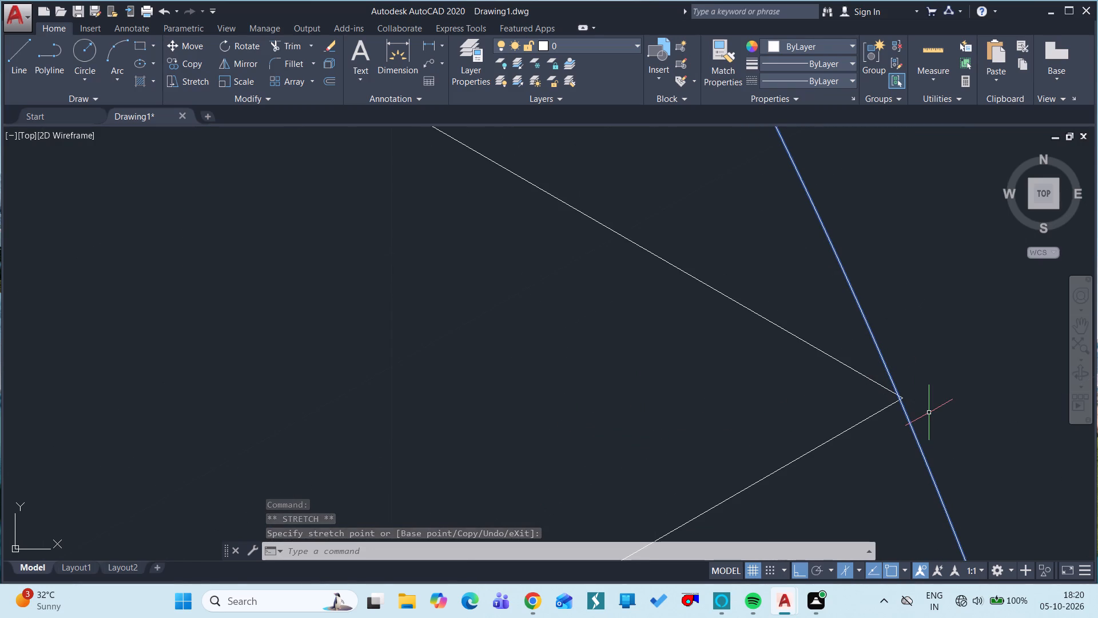
pyautogui.keyDown('ctrl'); pyautogui.scroll(6, 912, 381); pyautogui.keyUp('ctrl')
pyautogui.keyDown('ctrl'); pyautogui.scroll(-5, 912, 381); pyautogui.keyUp('ctrl')
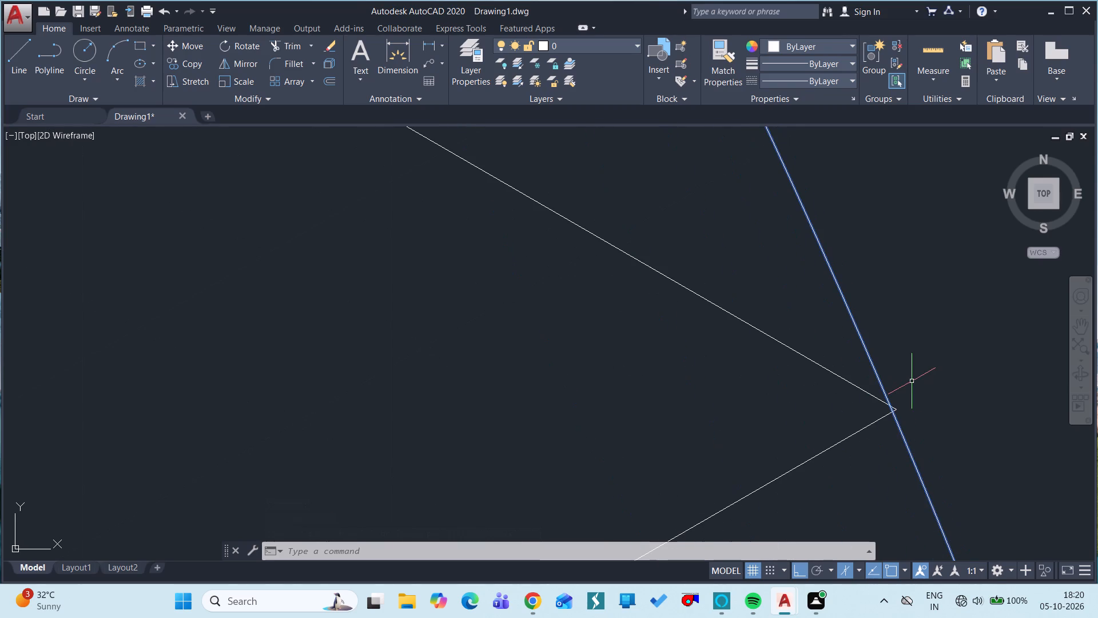
# Erase the copied rear arc that passes through the outer corner of the flat-cut lines.
pyautogui.keyDown('ctrl'); pyautogui.scroll(5, 906, 414); pyautogui.keyUp('ctrl')
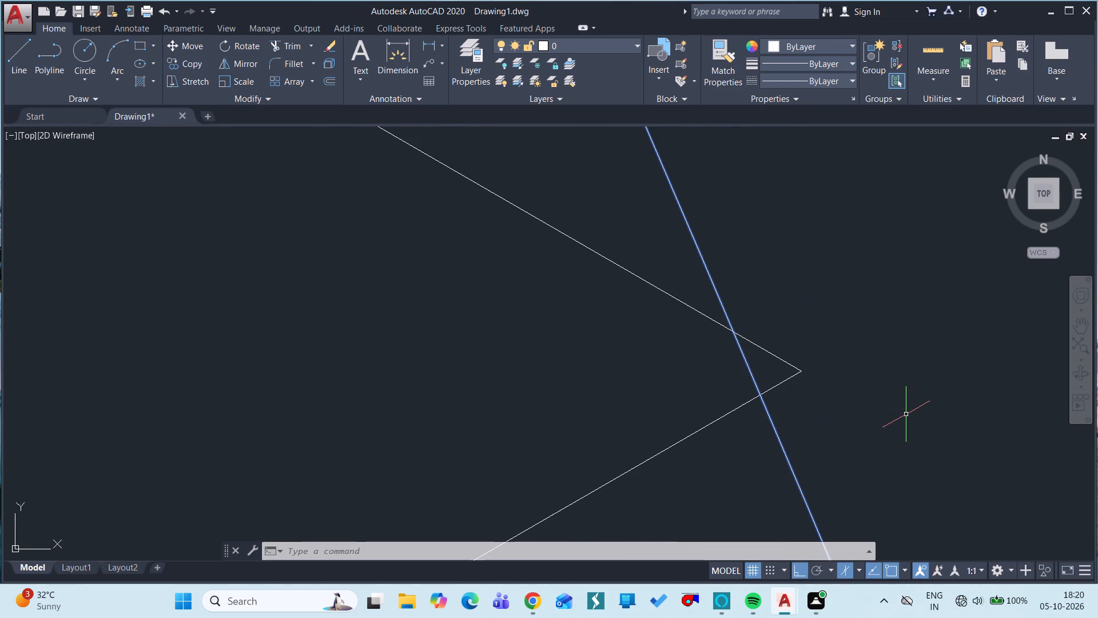
pyautogui.hotkey('ctrl', 'Escape')
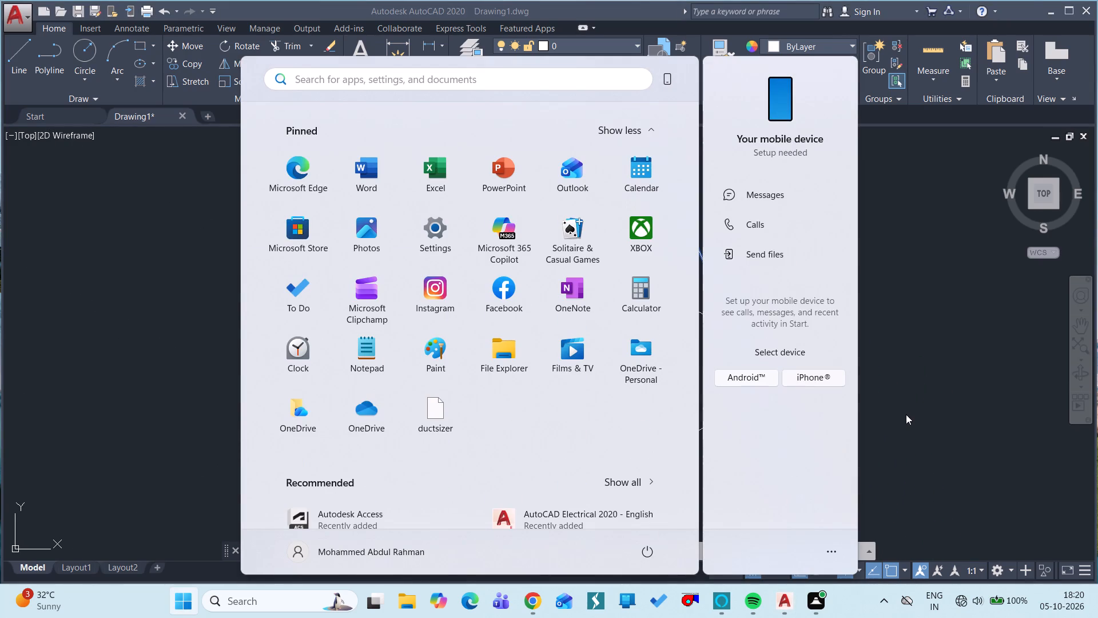
pyautogui.keyDown('ctrl'); pyautogui.scroll(-1, 906, 414); pyautogui.keyUp('ctrl')
pyautogui.click(912, 386)
pyautogui.press('Escape')
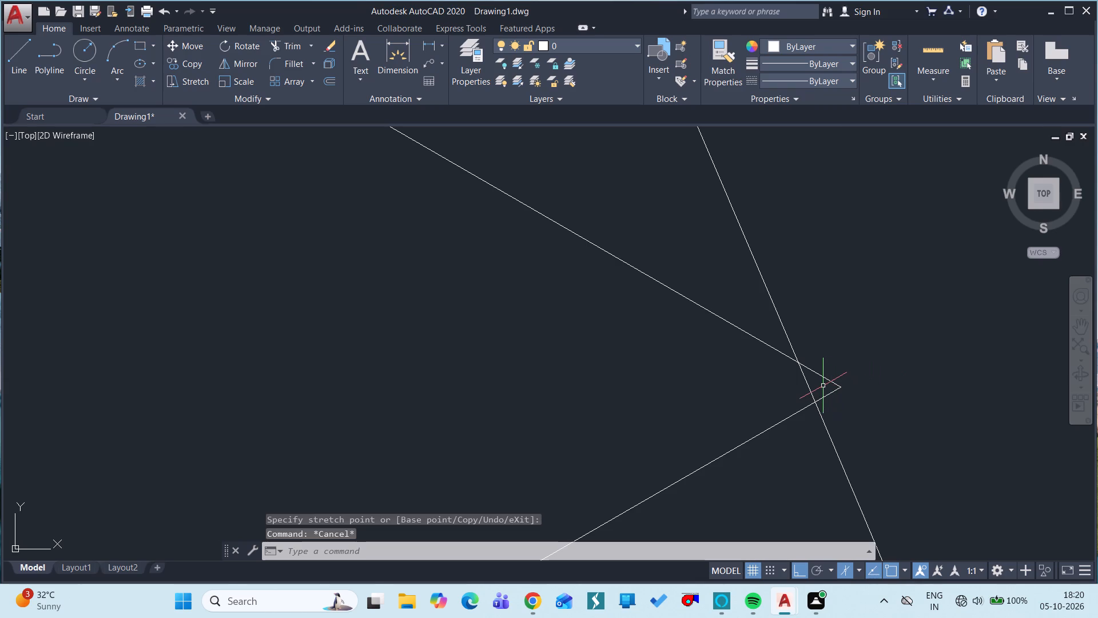
pyautogui.keyDown('ctrl'); pyautogui.scroll(-5, 823, 386); pyautogui.keyUp('ctrl')
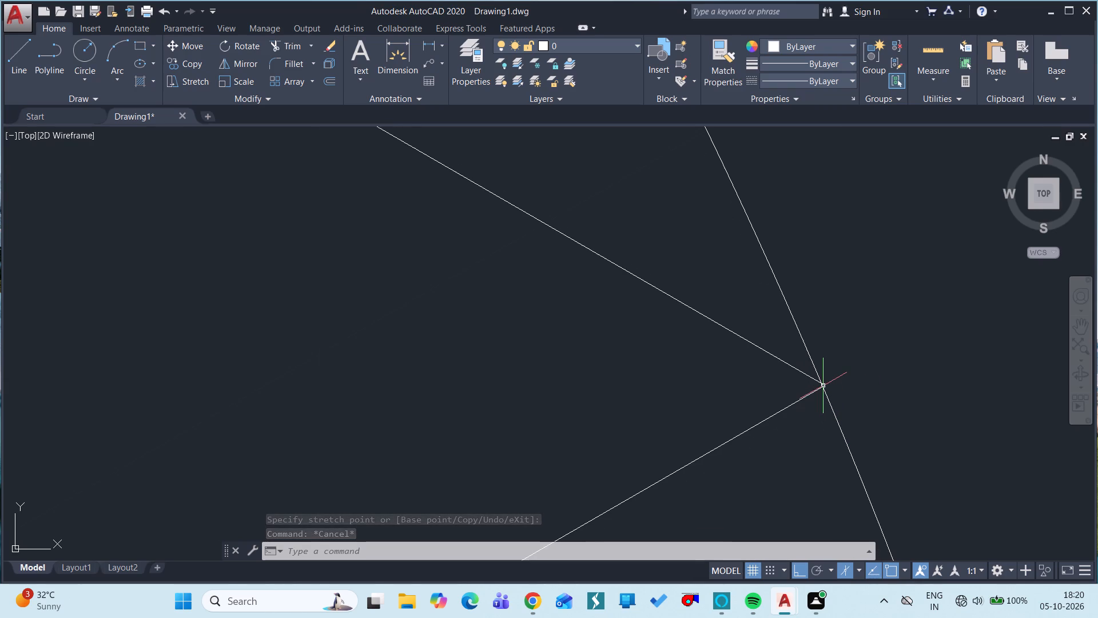
pyautogui.keyDown('ctrl'); pyautogui.scroll(-8, 823, 386); pyautogui.keyUp('ctrl')
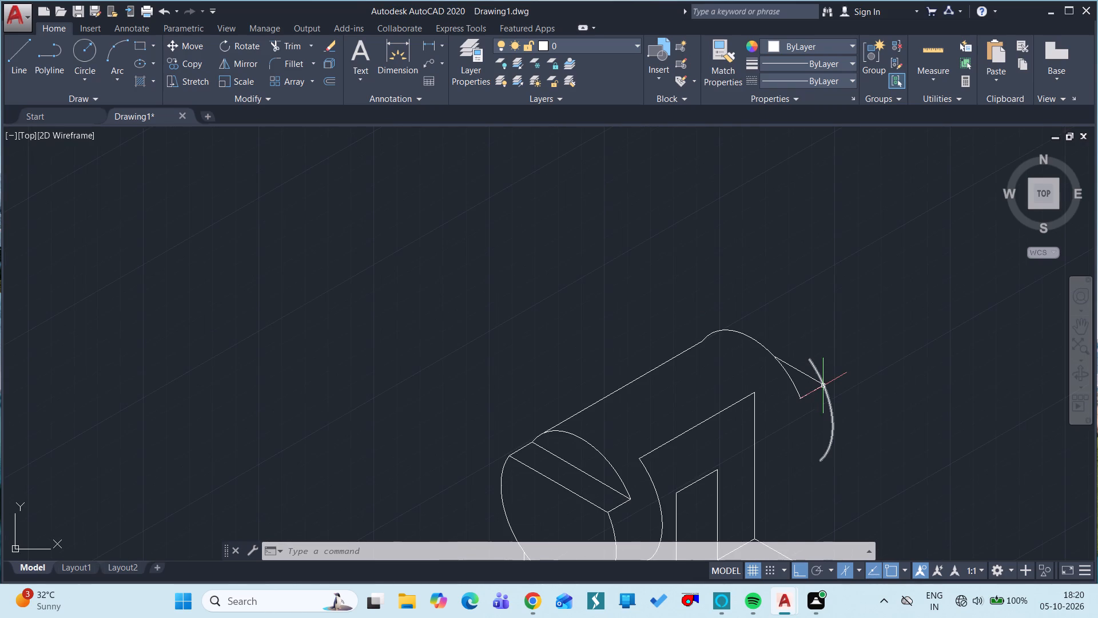
pyautogui.click(833, 430)
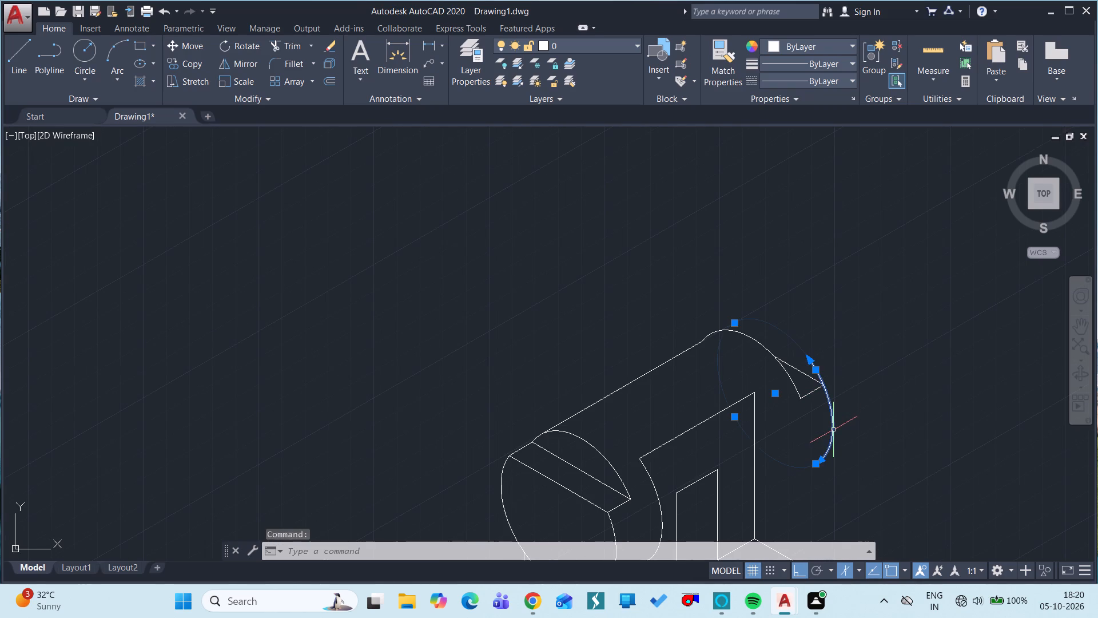
pyautogui.write('E')
pyautogui.press('space')
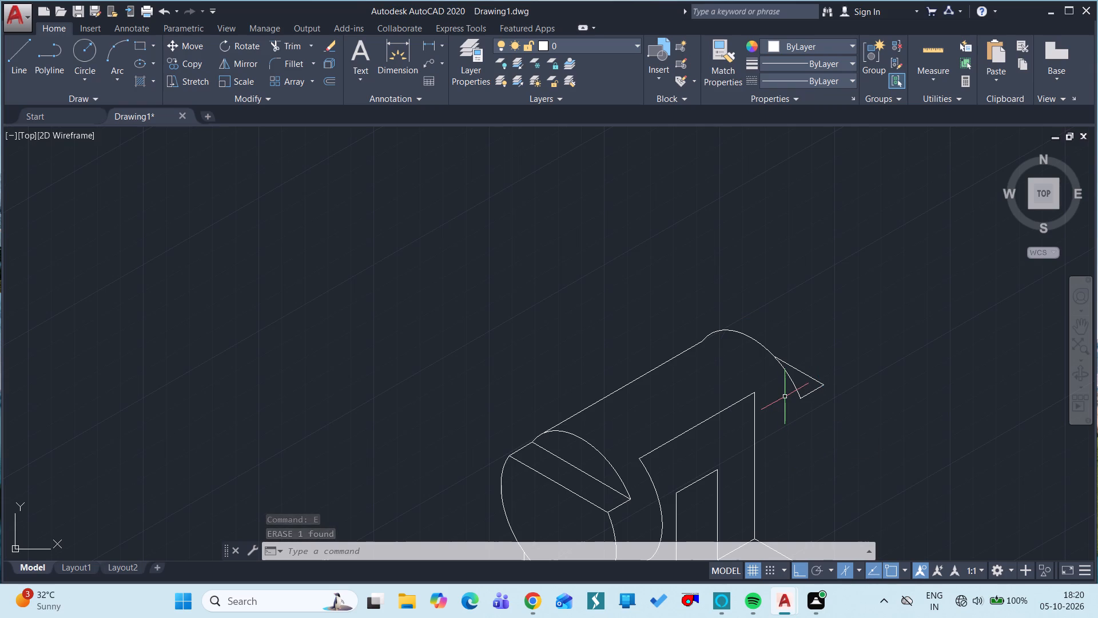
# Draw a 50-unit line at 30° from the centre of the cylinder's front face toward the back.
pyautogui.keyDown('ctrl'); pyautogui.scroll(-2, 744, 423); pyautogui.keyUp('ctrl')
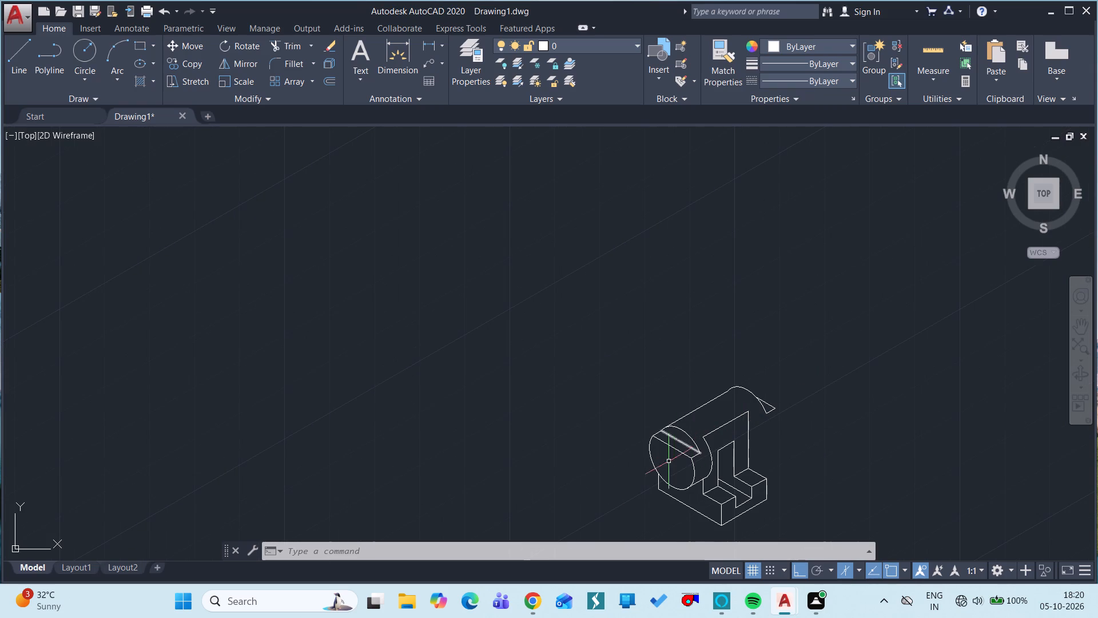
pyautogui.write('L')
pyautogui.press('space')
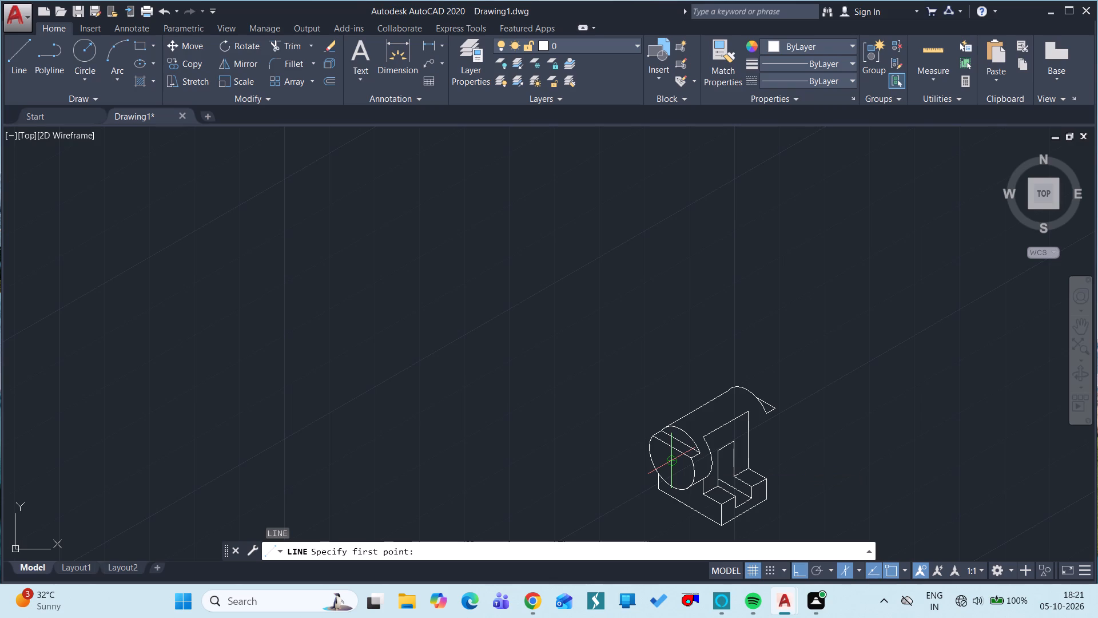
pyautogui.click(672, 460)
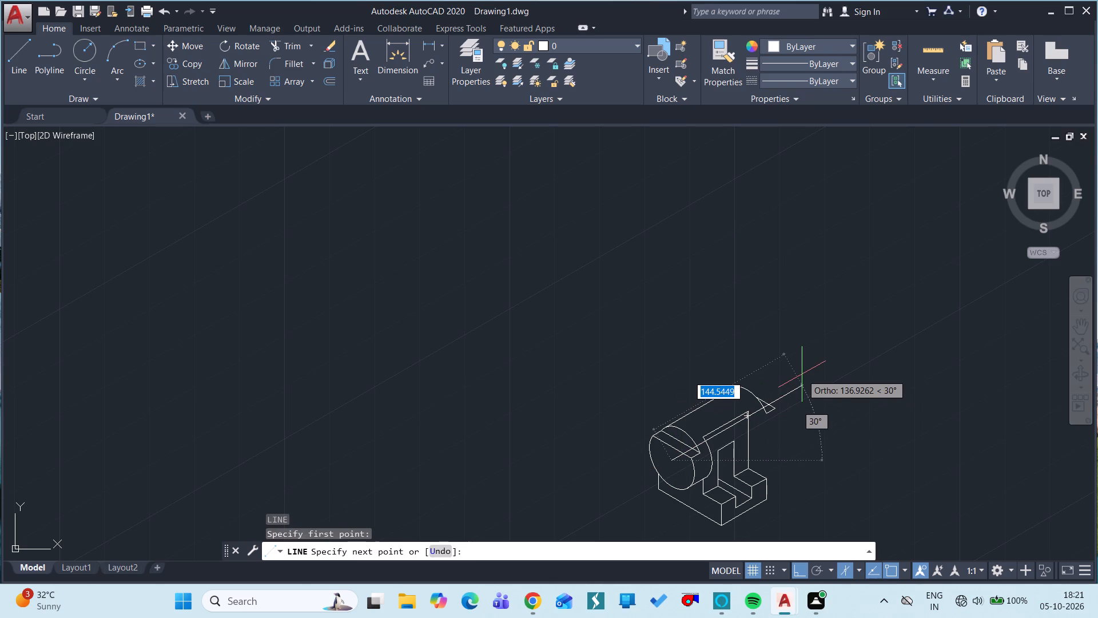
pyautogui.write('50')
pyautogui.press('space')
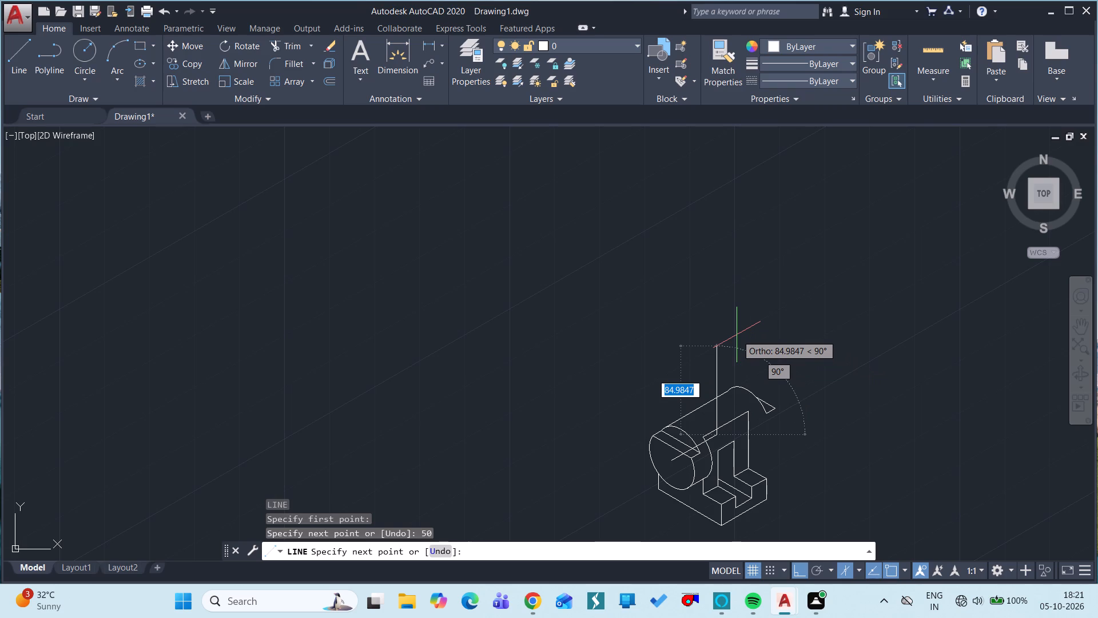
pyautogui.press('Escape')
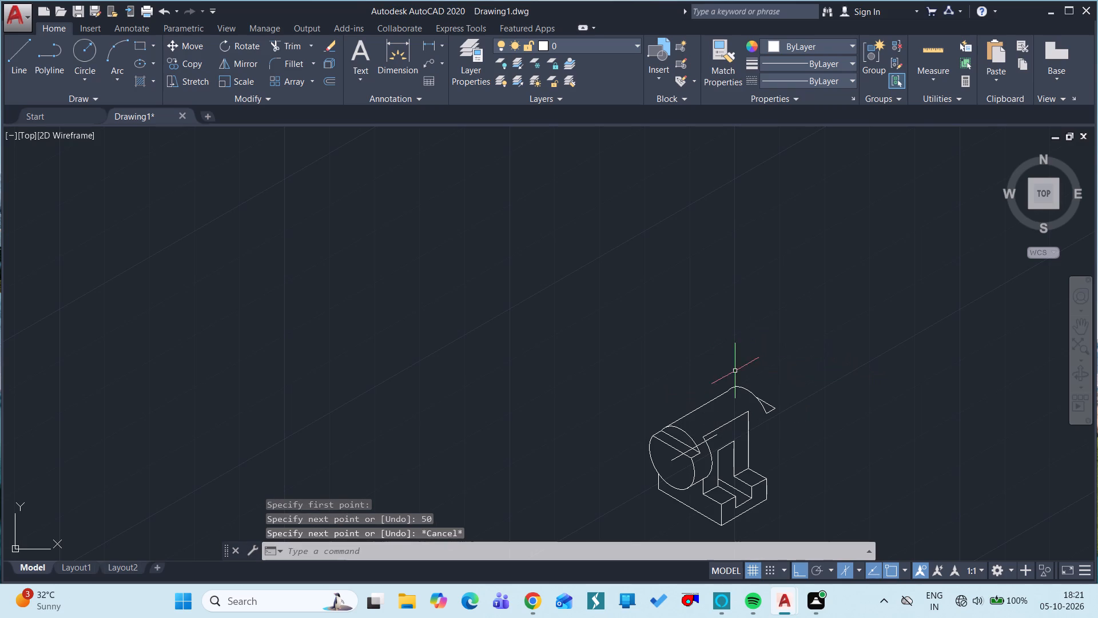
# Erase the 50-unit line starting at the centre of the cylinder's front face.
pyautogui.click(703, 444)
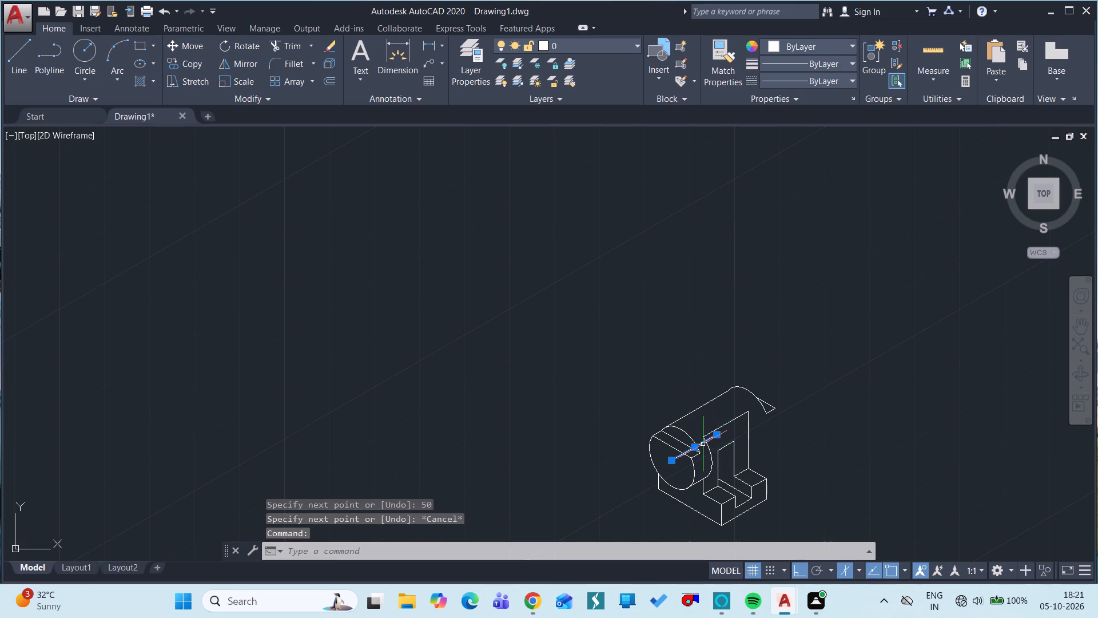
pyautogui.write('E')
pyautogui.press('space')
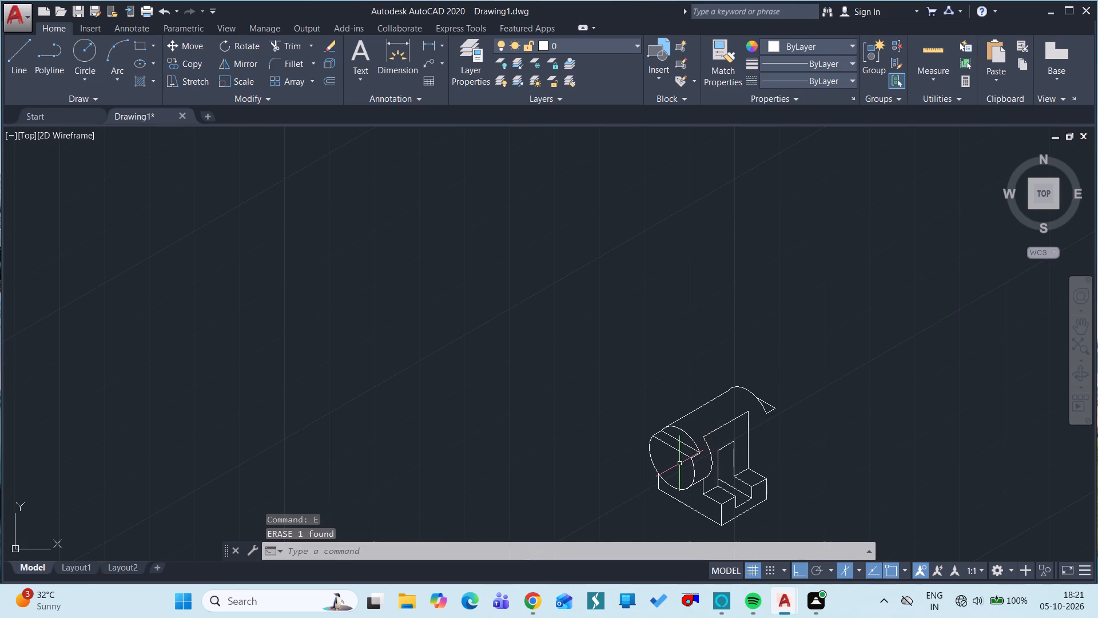
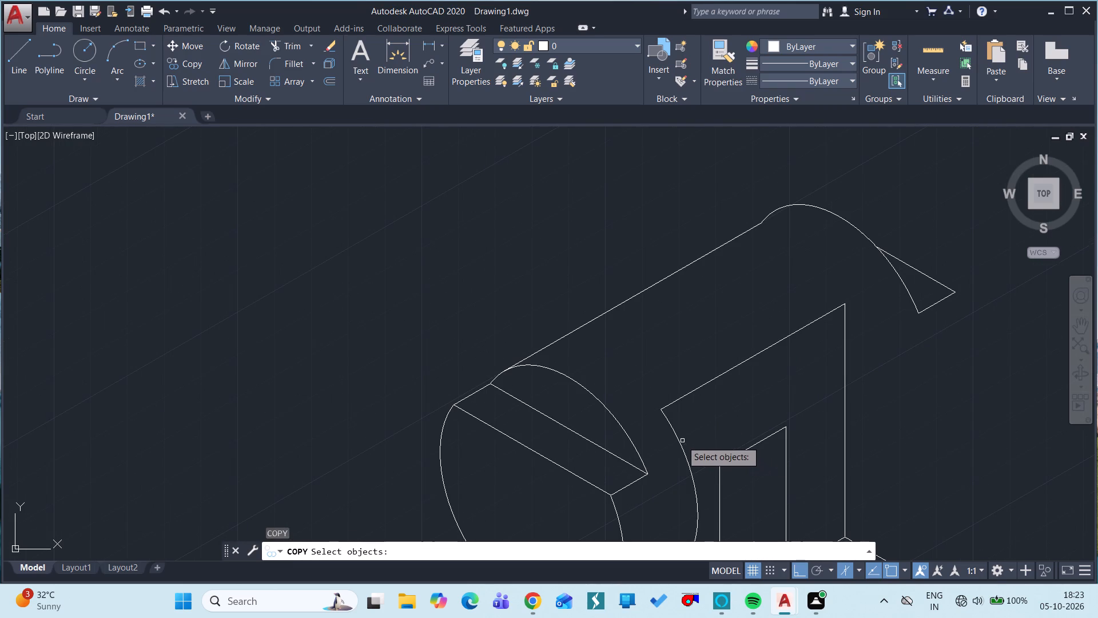
# Copy the cylinder's front-face outline, flat-cut lines, adjacent arcs and short lower edge 70 units at 30° from the front-face centre.
pyautogui.click(678, 438)
pyautogui.moveTo(631, 439); pyautogui.dragTo(611, 453)
pyautogui.click(611, 453)
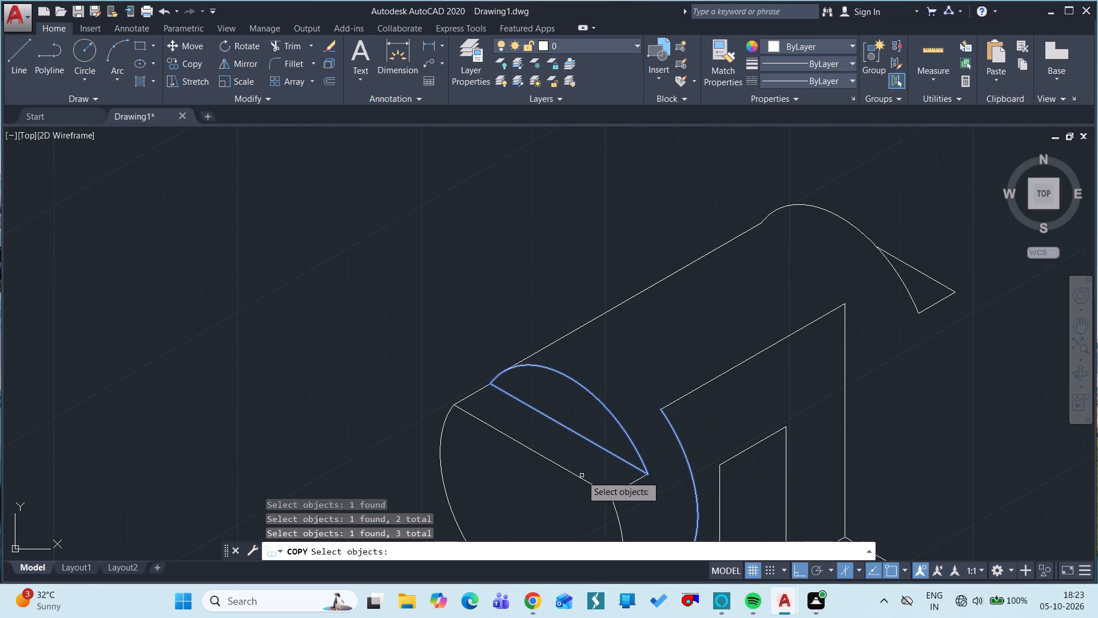
pyautogui.click(579, 476)
pyautogui.moveTo(472, 395); pyautogui.dragTo(478, 407)
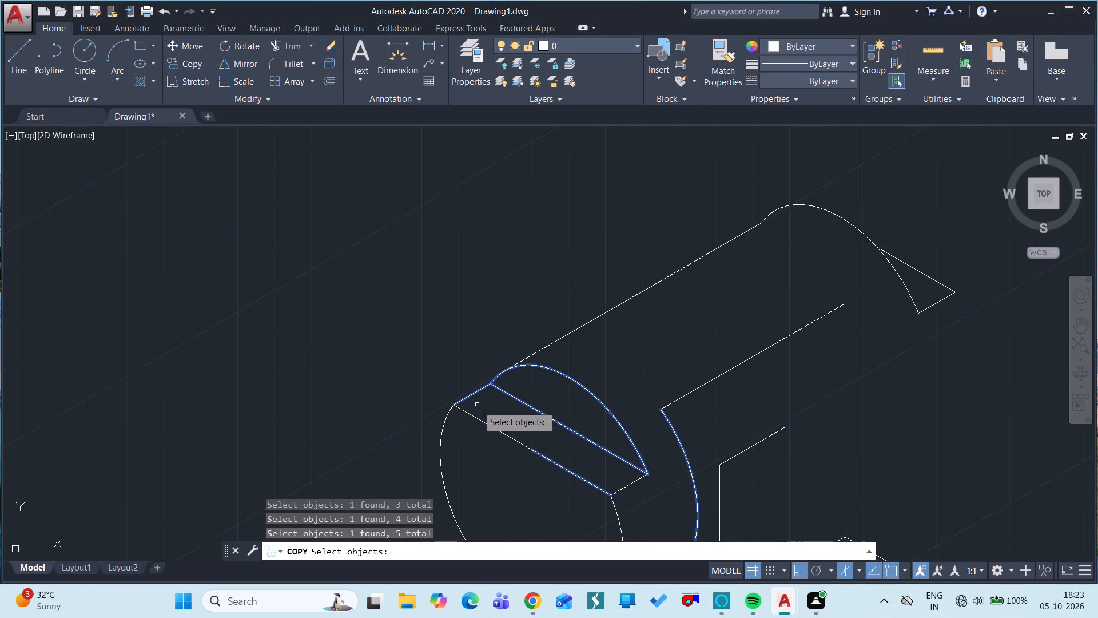
pyautogui.moveTo(478, 407); pyautogui.dragTo(482, 421)
pyautogui.click(482, 421)
pyautogui.keyDown('ctrl'); pyautogui.scroll(-2, 549, 423); pyautogui.keyUp('ctrl')
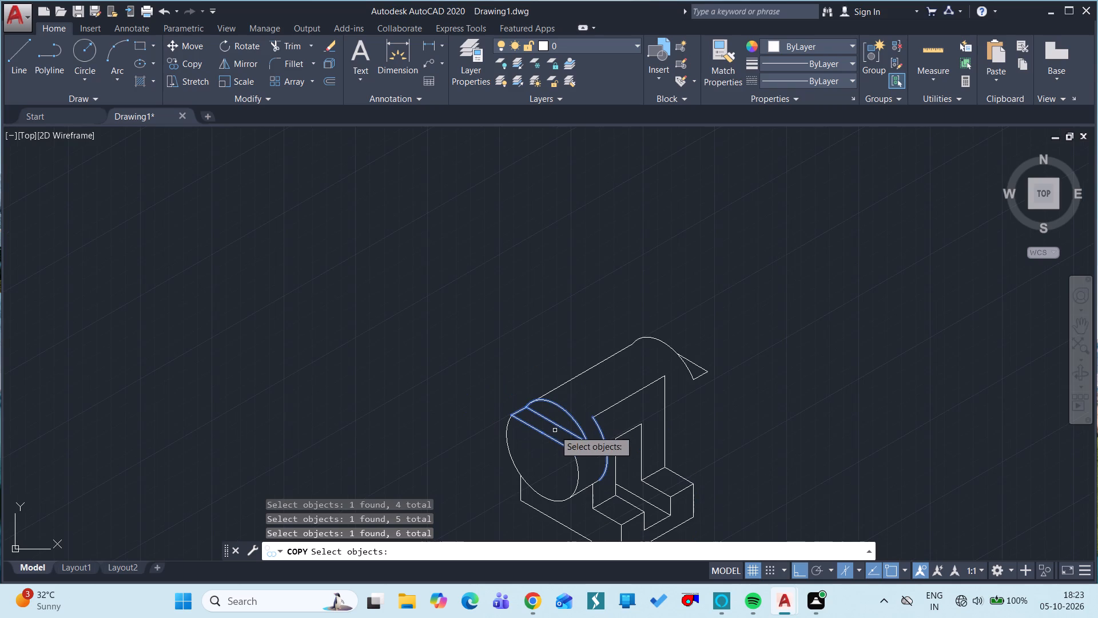
pyautogui.click(578, 449)
pyautogui.click(578, 464)
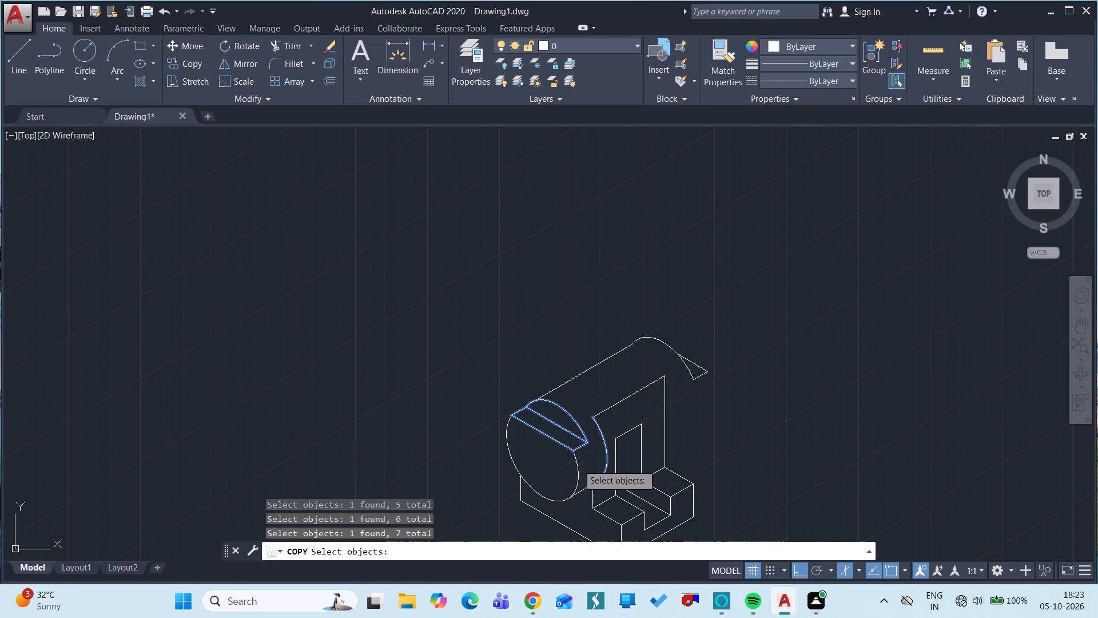
pyautogui.click(587, 488)
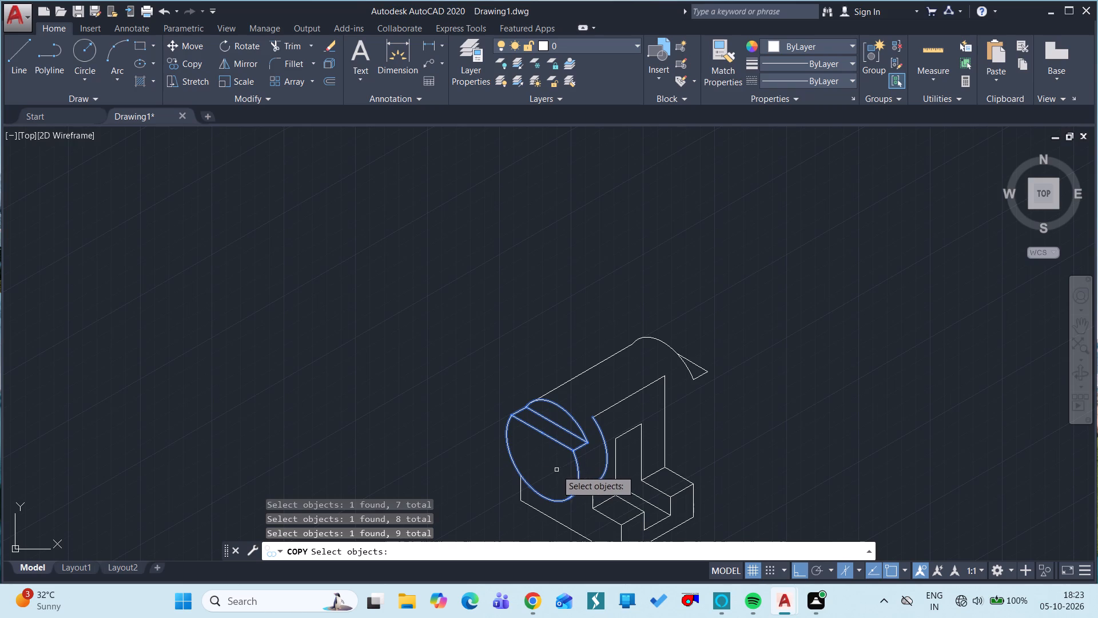
pyautogui.press('space')
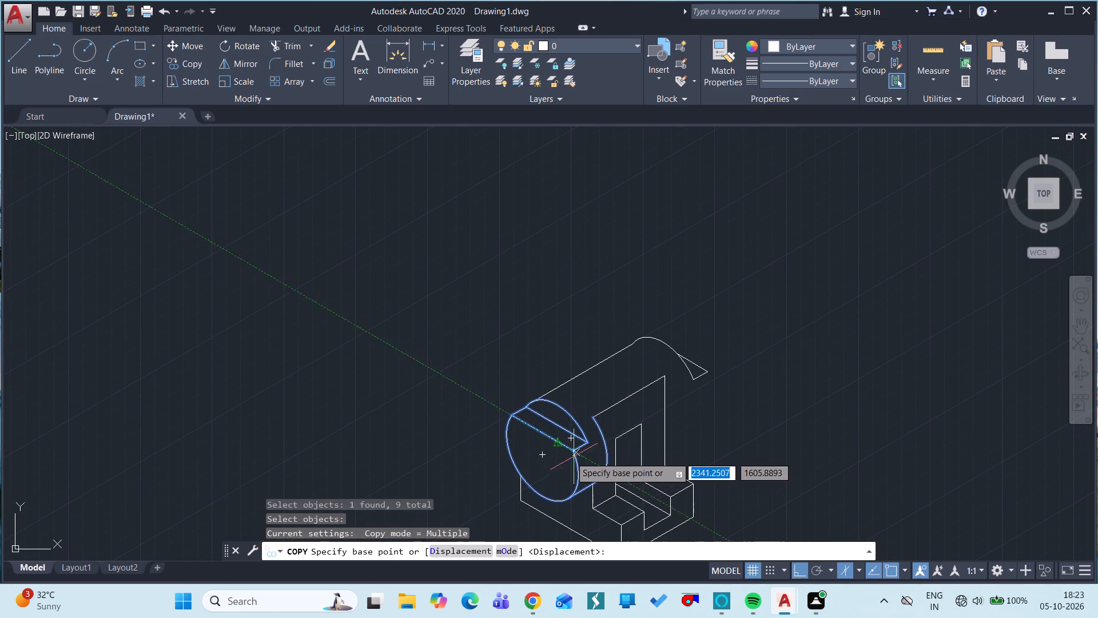
pyautogui.click(545, 456)
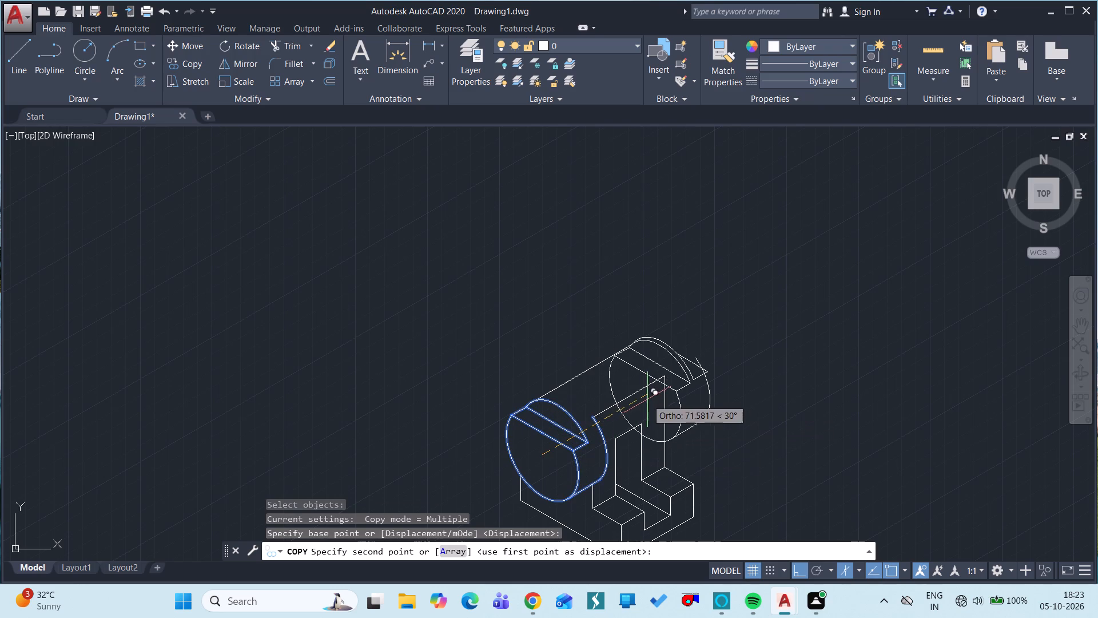
pyautogui.write('70')
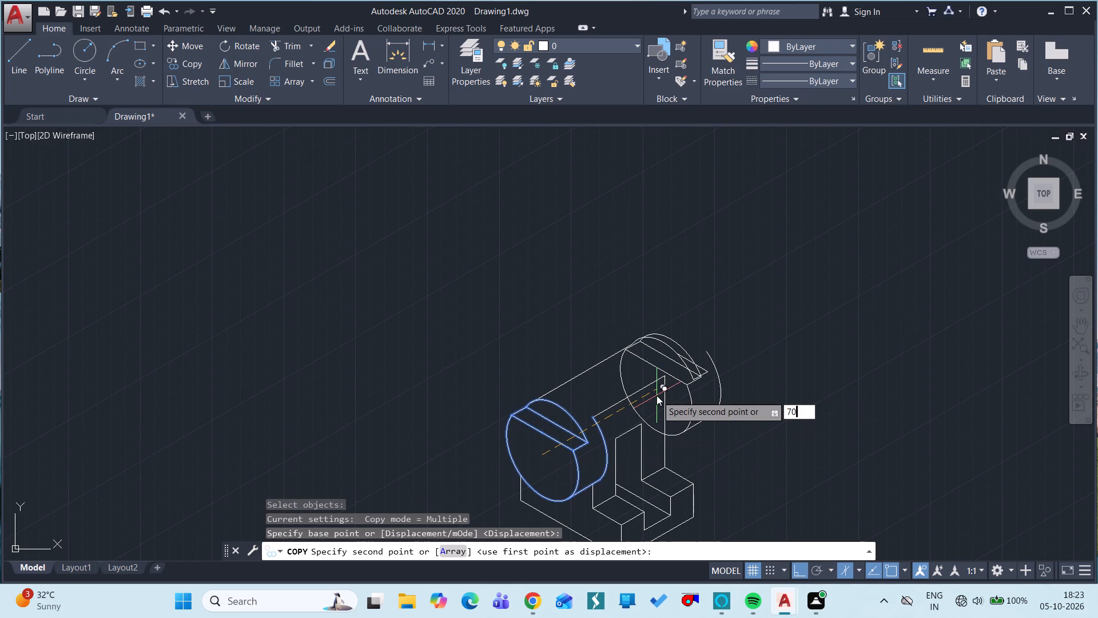
pyautogui.press('space')
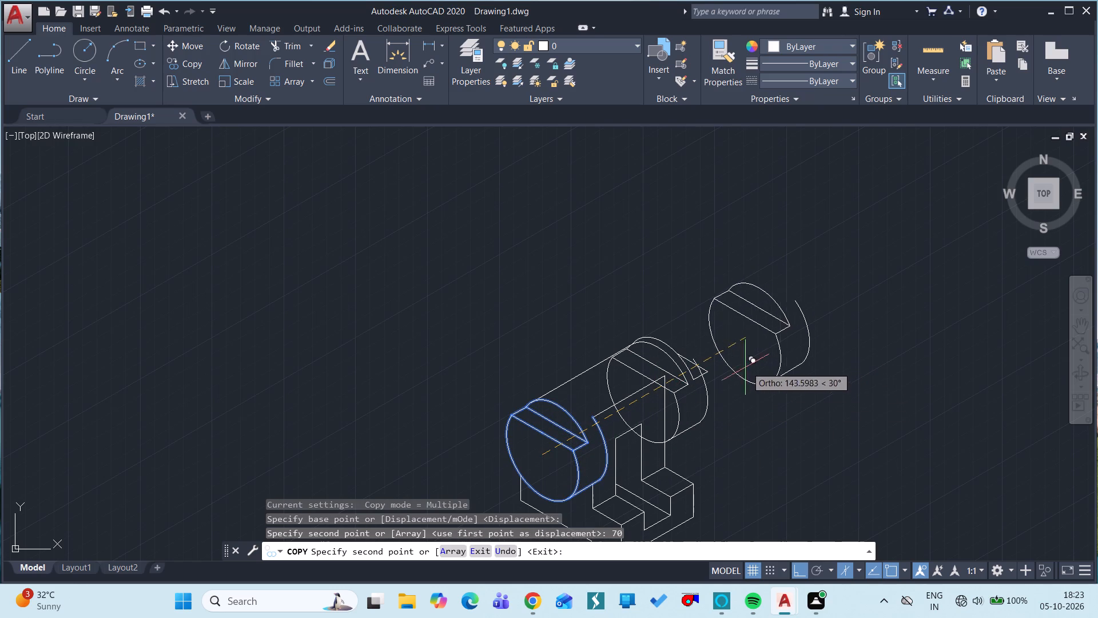
pyautogui.keyDown('ctrl'); pyautogui.scroll(4, 659, 377); pyautogui.keyUp('ctrl')
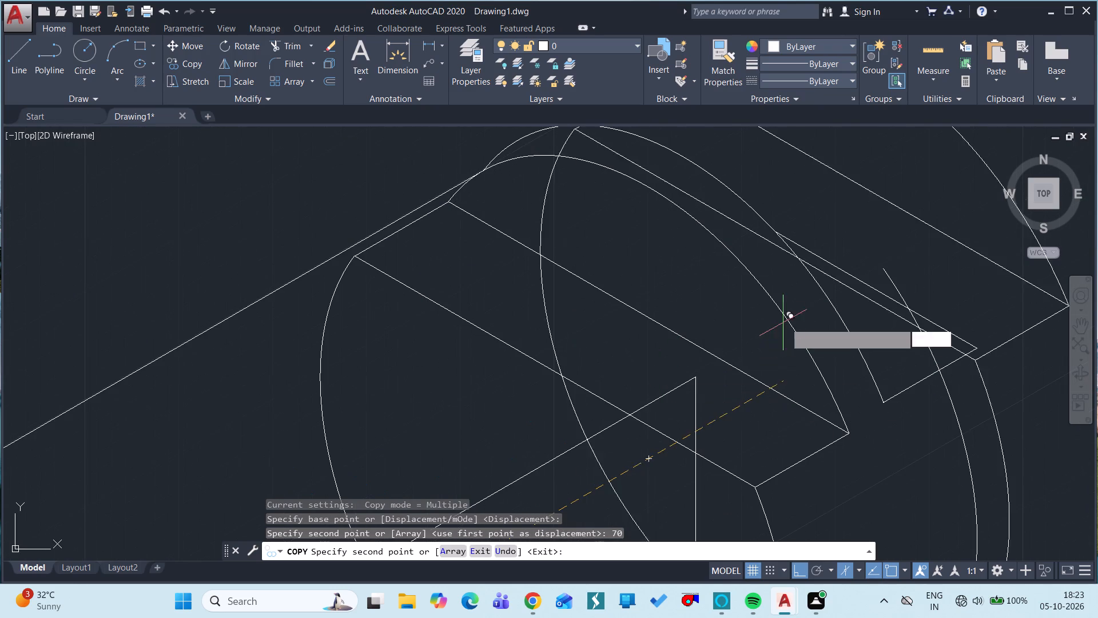
pyautogui.keyDown('ctrl'); pyautogui.scroll(-2, 808, 318); pyautogui.keyUp('ctrl')
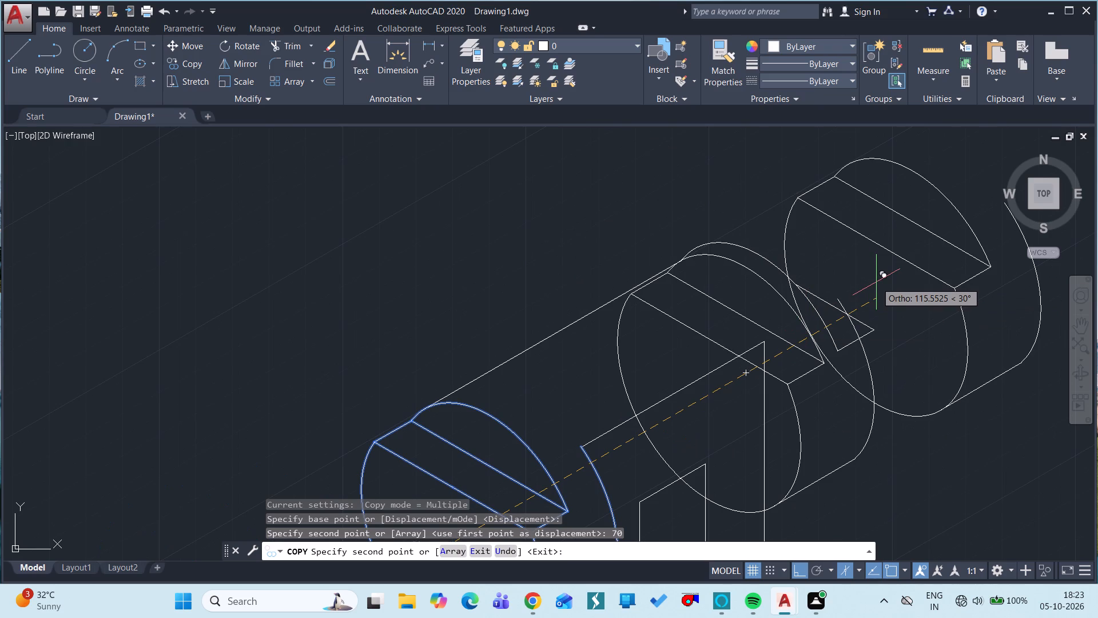
pyautogui.press('Escape')
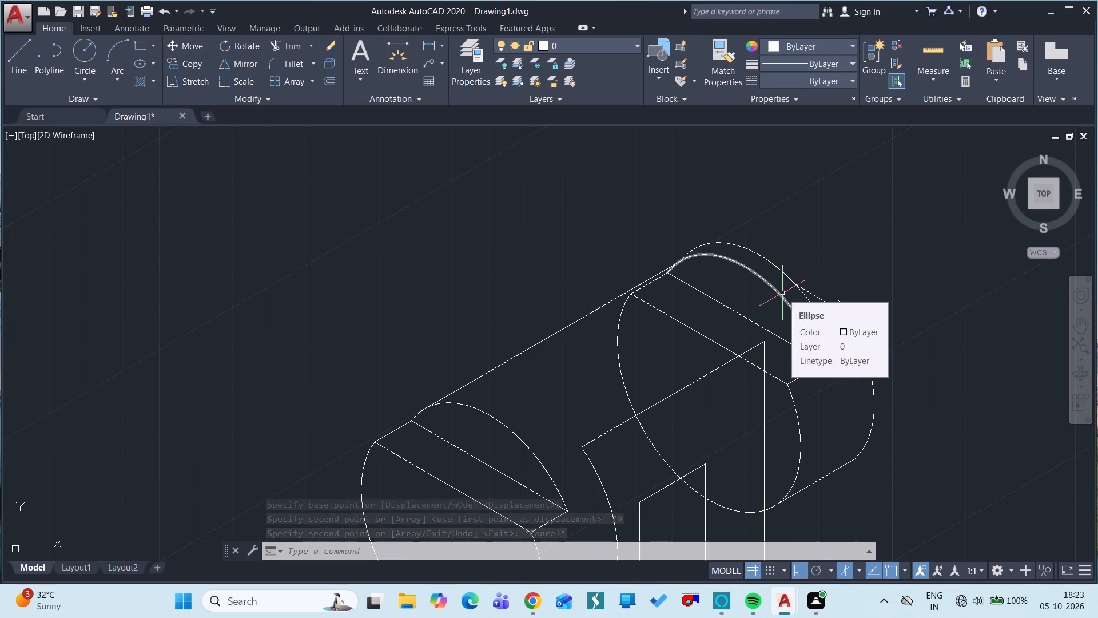
# Trim the copied arc stub at the flat cut's upper corner and the hidden side of the copied front-face ellipse.
pyautogui.keyDown('ctrl'); pyautogui.scroll(3, 713, 245); pyautogui.keyUp('ctrl')
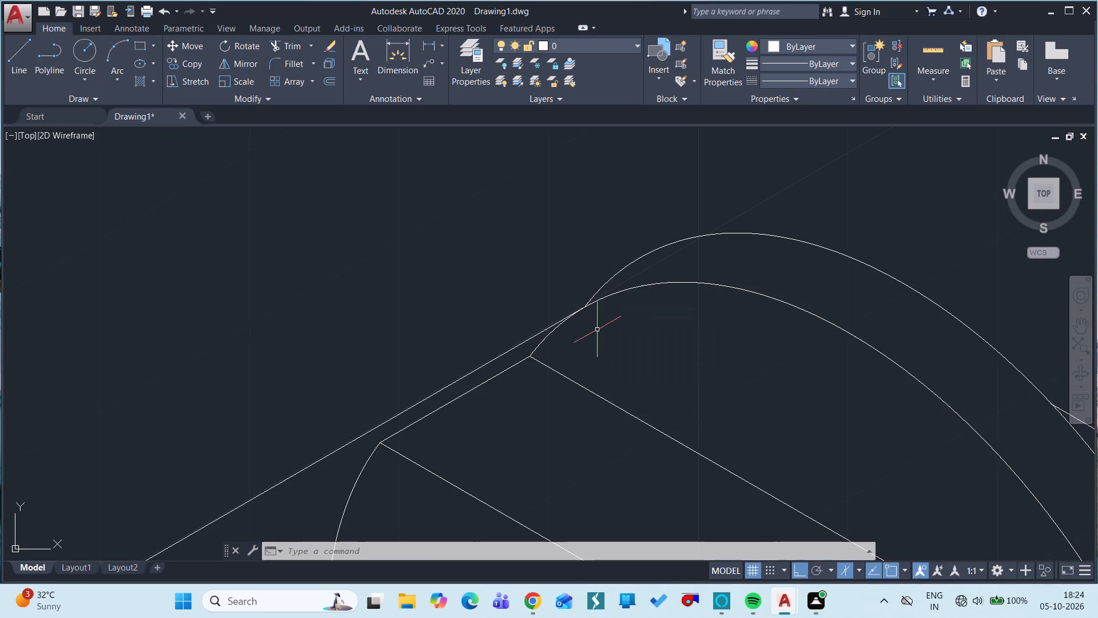
pyautogui.keyDown('ctrl'); pyautogui.scroll(-2, 597, 330); pyautogui.keyUp('ctrl')
pyautogui.write('TR')
pyautogui.press('space')
pyautogui.press('space')
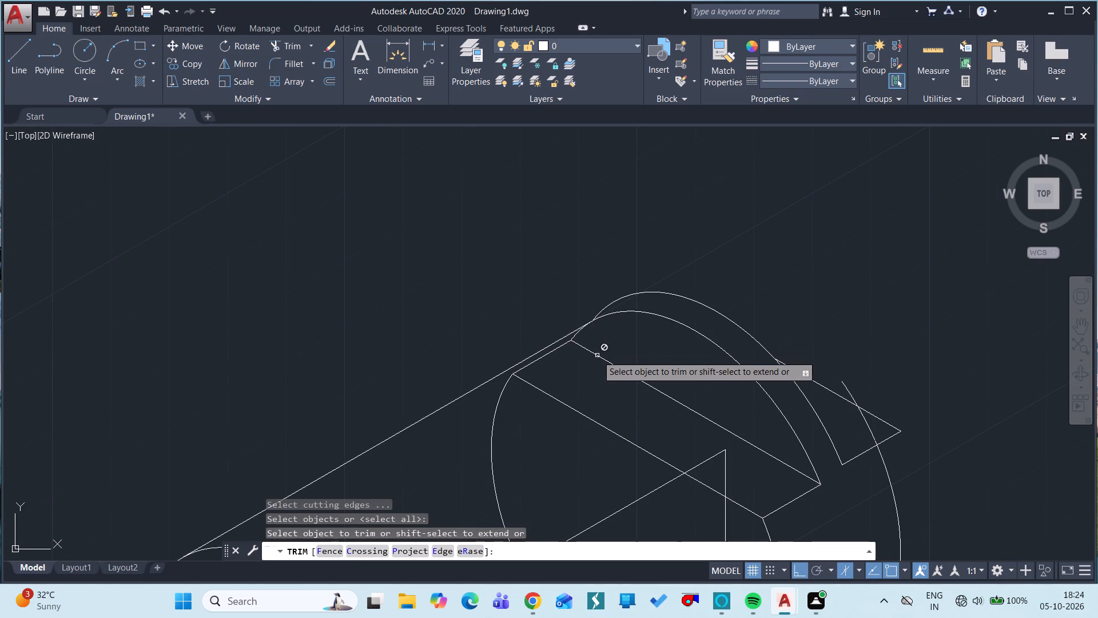
pyautogui.click(576, 336)
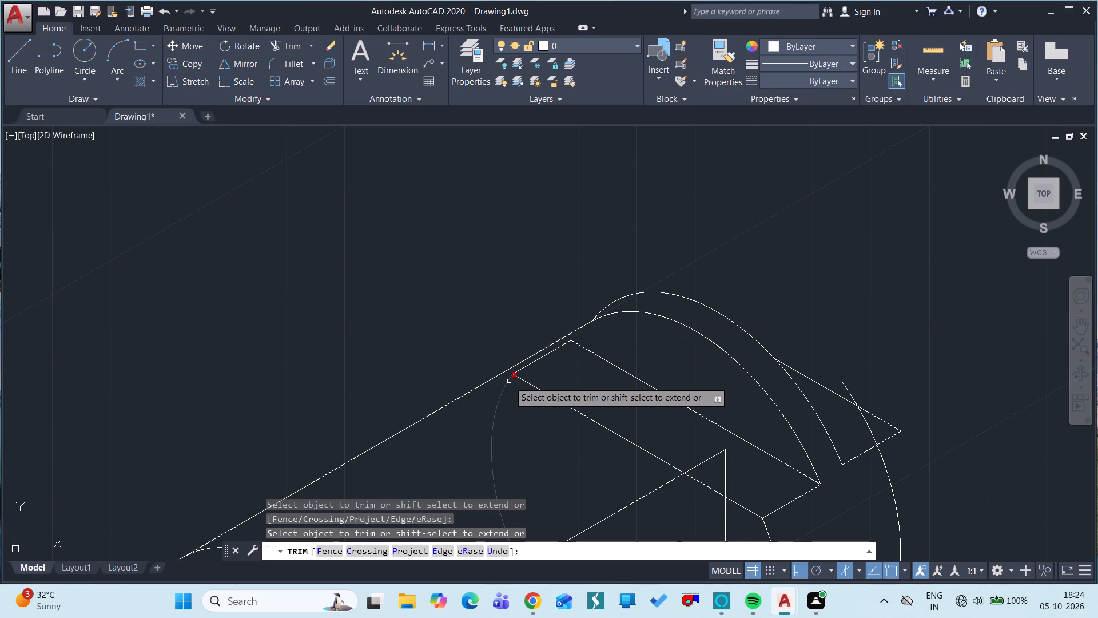
pyautogui.keyDown('ctrl'); pyautogui.scroll(-3, 509, 381); pyautogui.keyUp('ctrl')
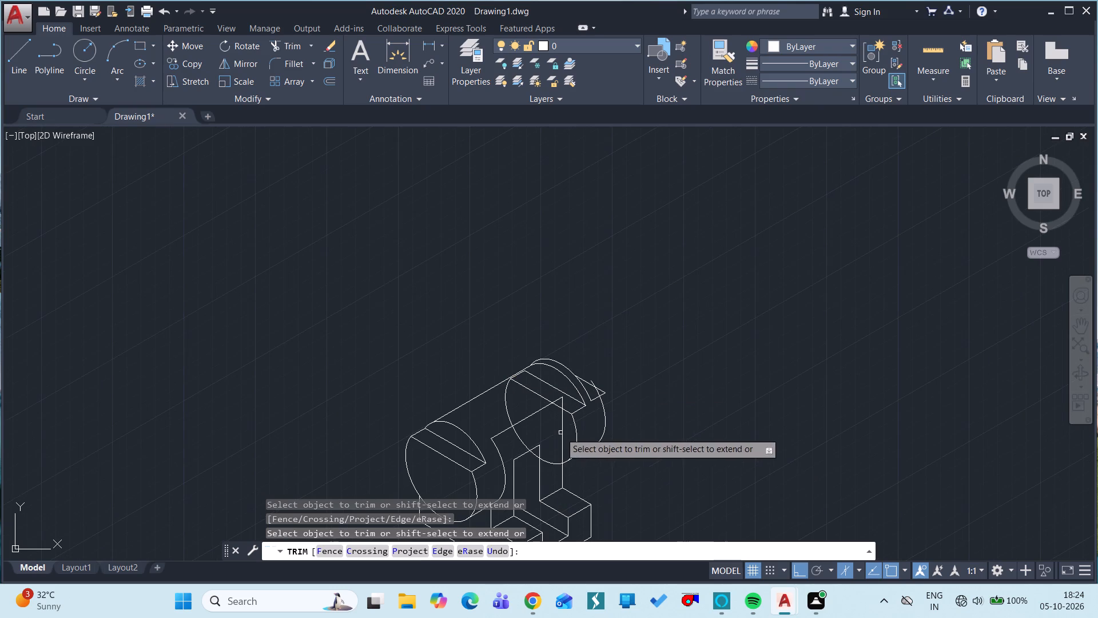
pyautogui.click(508, 411)
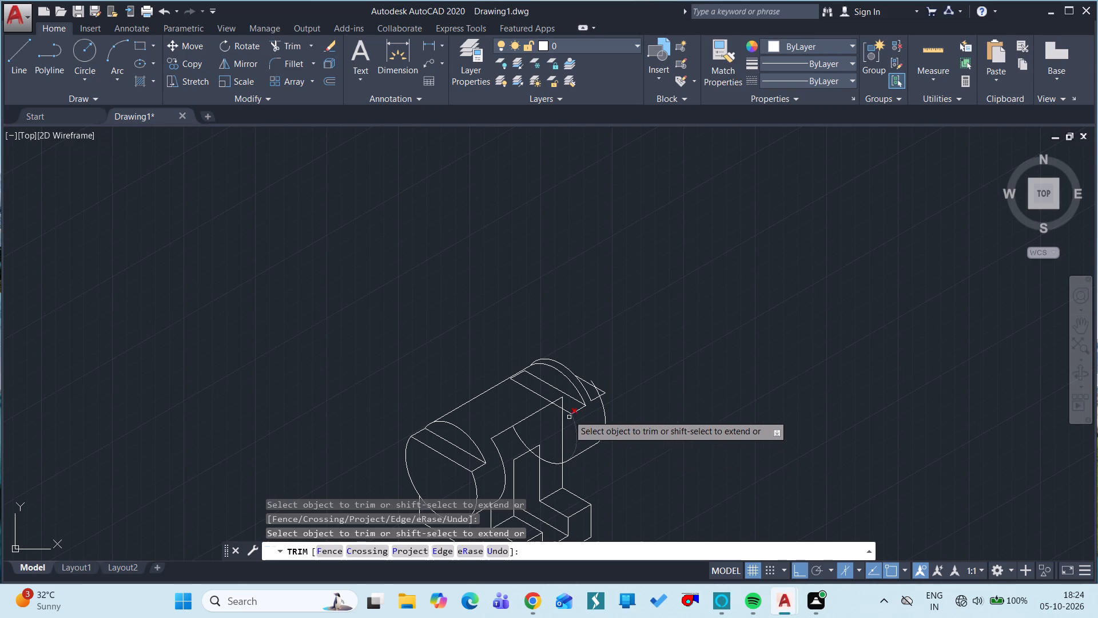
pyautogui.press('Escape')
# Erase the copied flat-cut lines crossing the cylinder's rear end, including the short upper edge and both pieces of the front line.
pyautogui.click(538, 394)
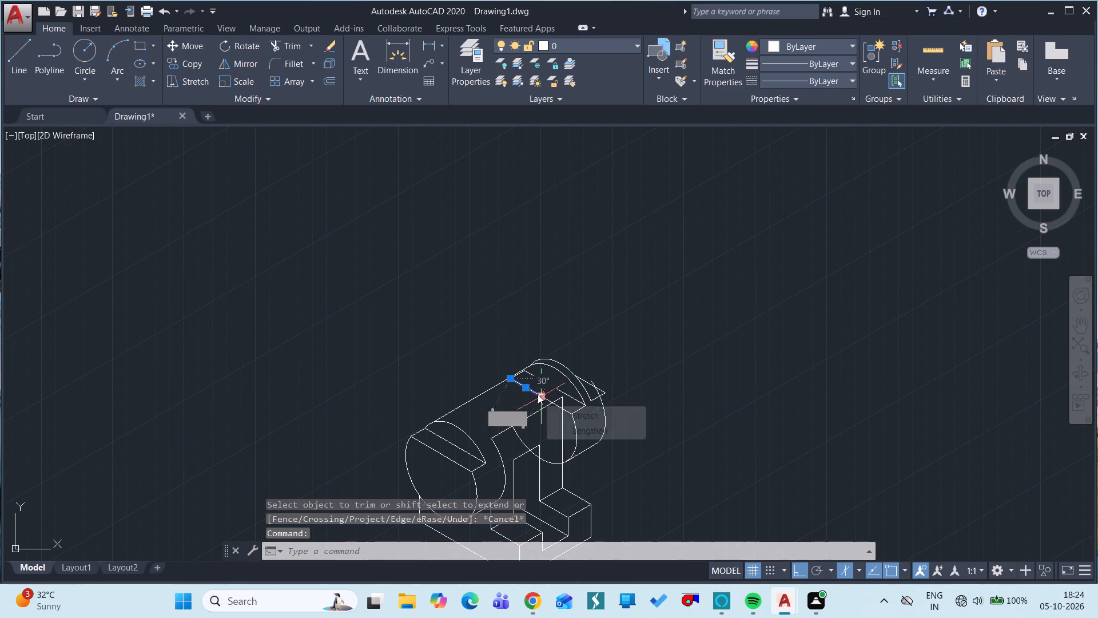
pyautogui.press('Escape')
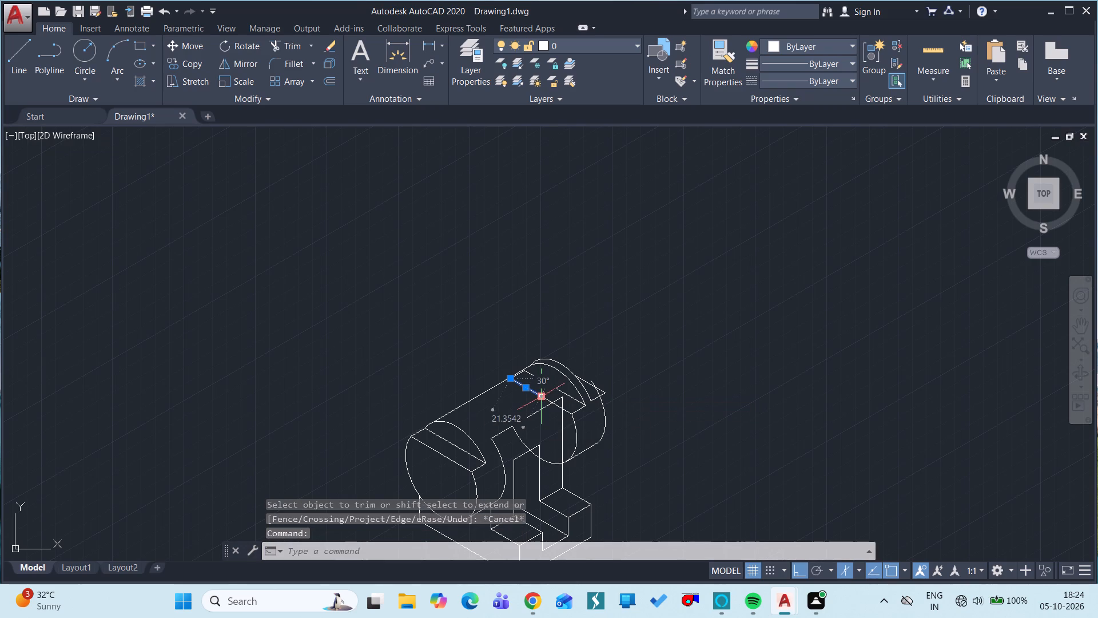
pyautogui.write('E')
pyautogui.press('space')
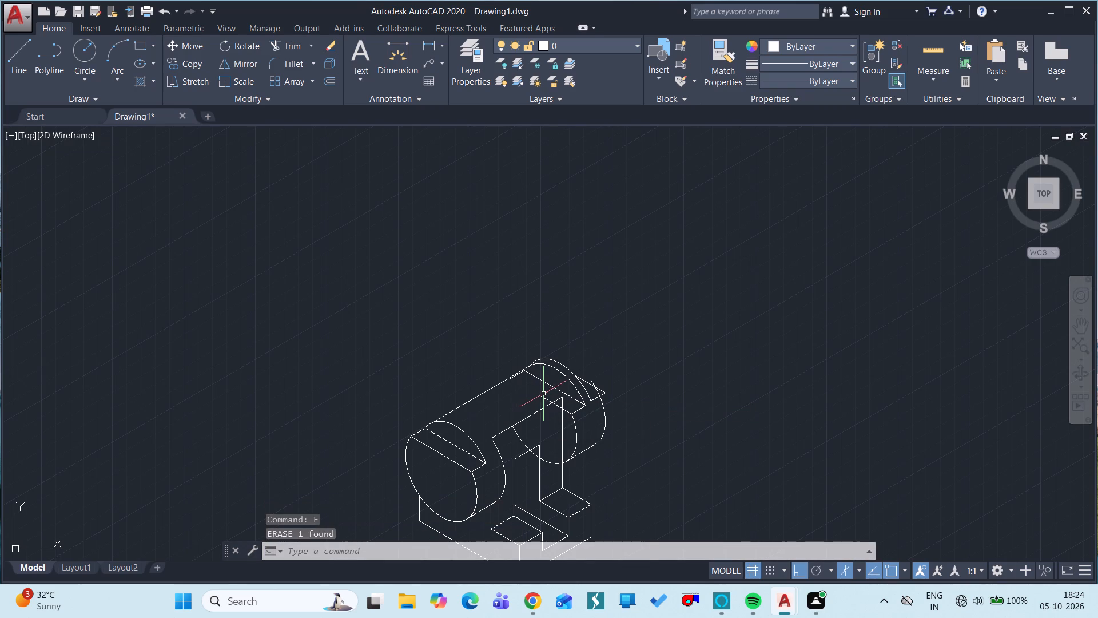
pyautogui.keyDown('ctrl'); pyautogui.scroll(3, 526, 371); pyautogui.keyUp('ctrl')
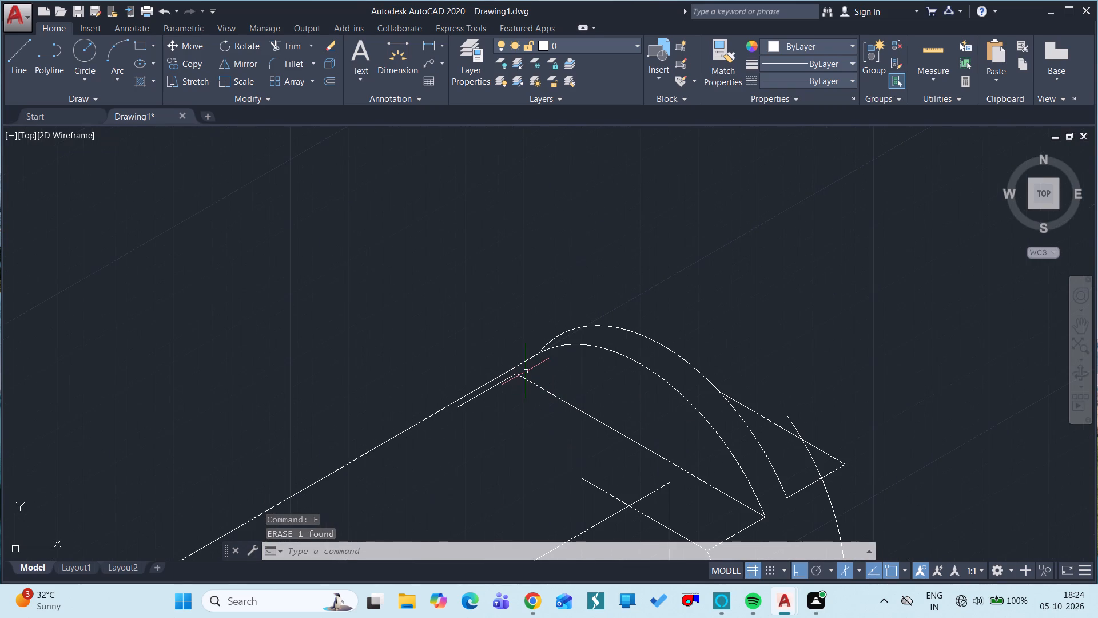
pyautogui.click(507, 379)
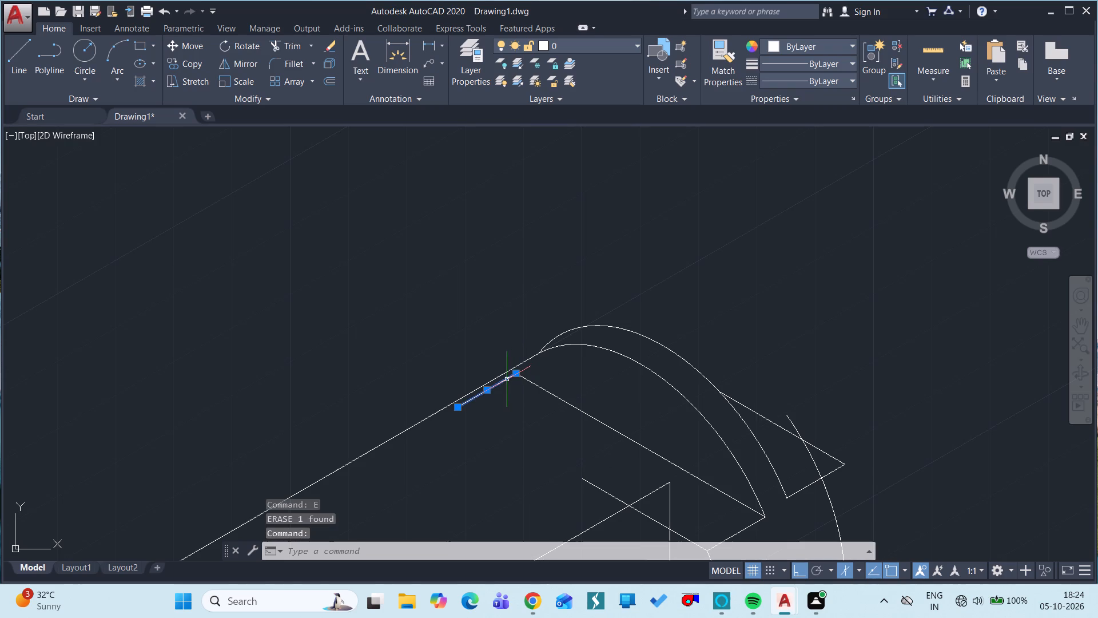
pyautogui.write('E')
pyautogui.press('space')
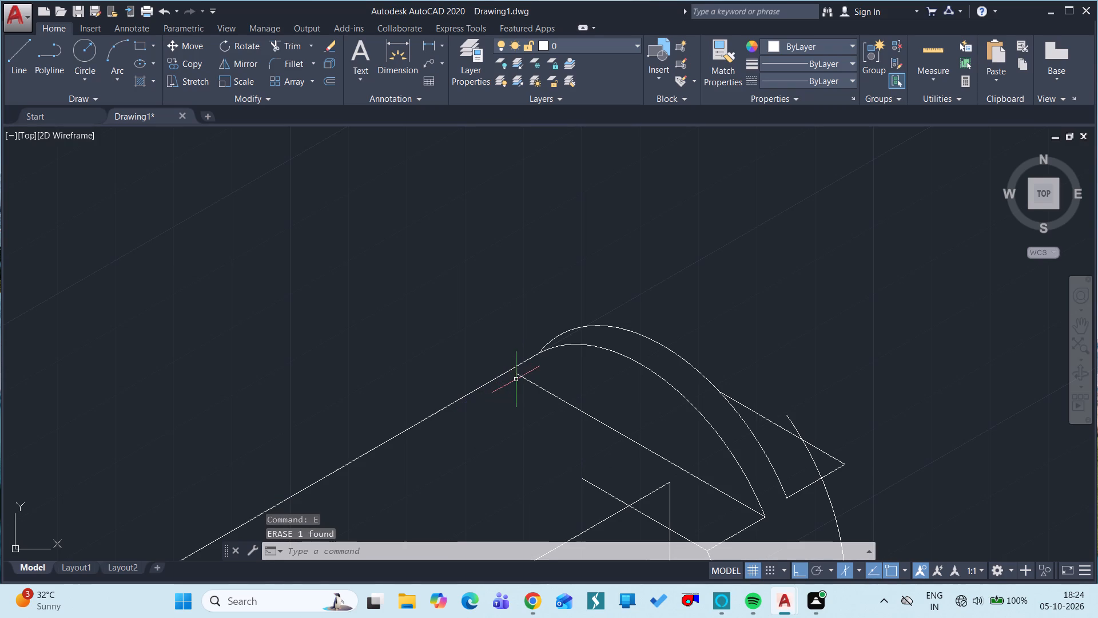
pyautogui.click(526, 379)
pyautogui.write('E')
pyautogui.press('space')
pyautogui.keyDown('ctrl'); pyautogui.scroll(-2, 529, 381); pyautogui.keyUp('ctrl')
pyautogui.click(559, 425)
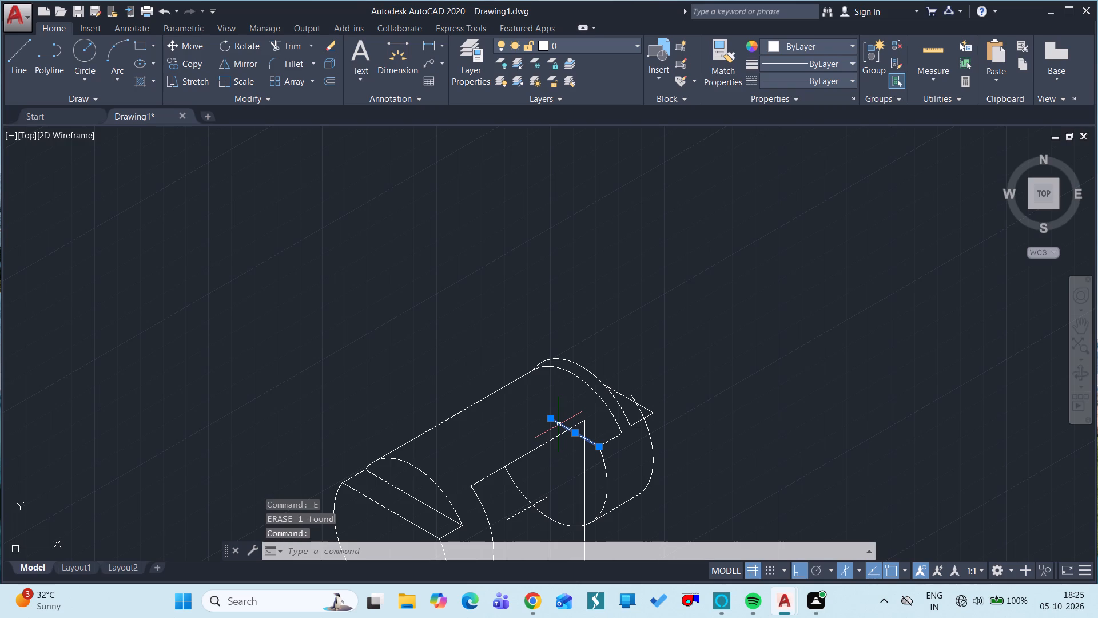
pyautogui.write('E')
pyautogui.press('space')
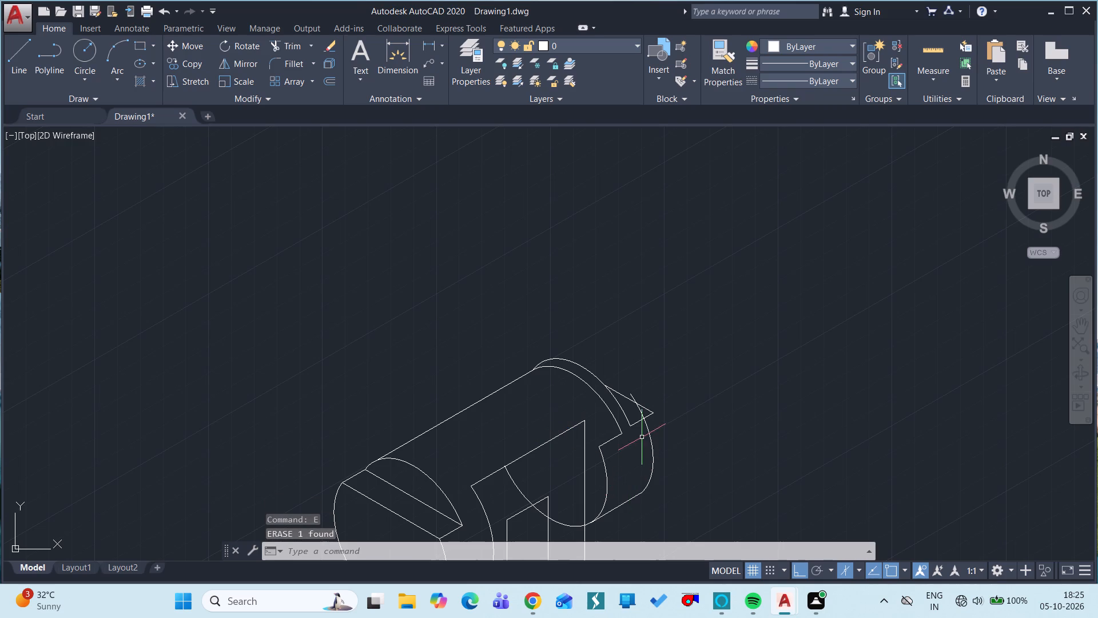
# Erase the old outer rear arc just behind the copied rear arc.
pyautogui.keyDown('ctrl'); pyautogui.scroll(1, 642, 410); pyautogui.keyUp('ctrl')
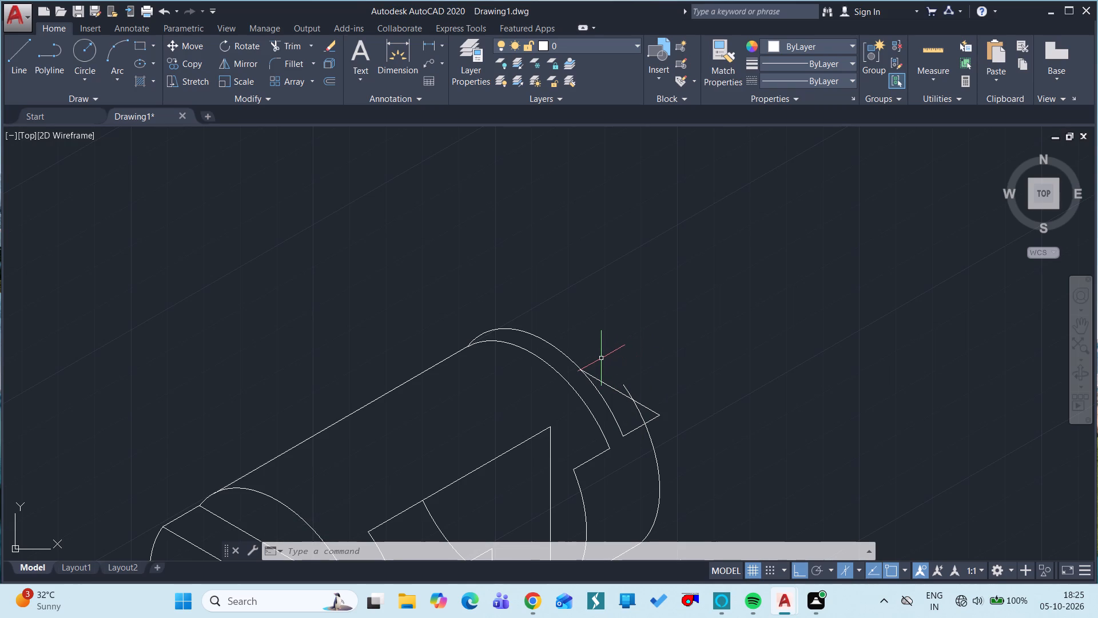
pyautogui.click(567, 354)
pyautogui.write('E')
pyautogui.press('space')
# Erase the leftover flat-cut lines, the outermost copied arc and its short lower edge beyond the cylinder's rear end.
pyautogui.keyDown('ctrl'); pyautogui.scroll(-1, 588, 395); pyautogui.keyUp('ctrl')
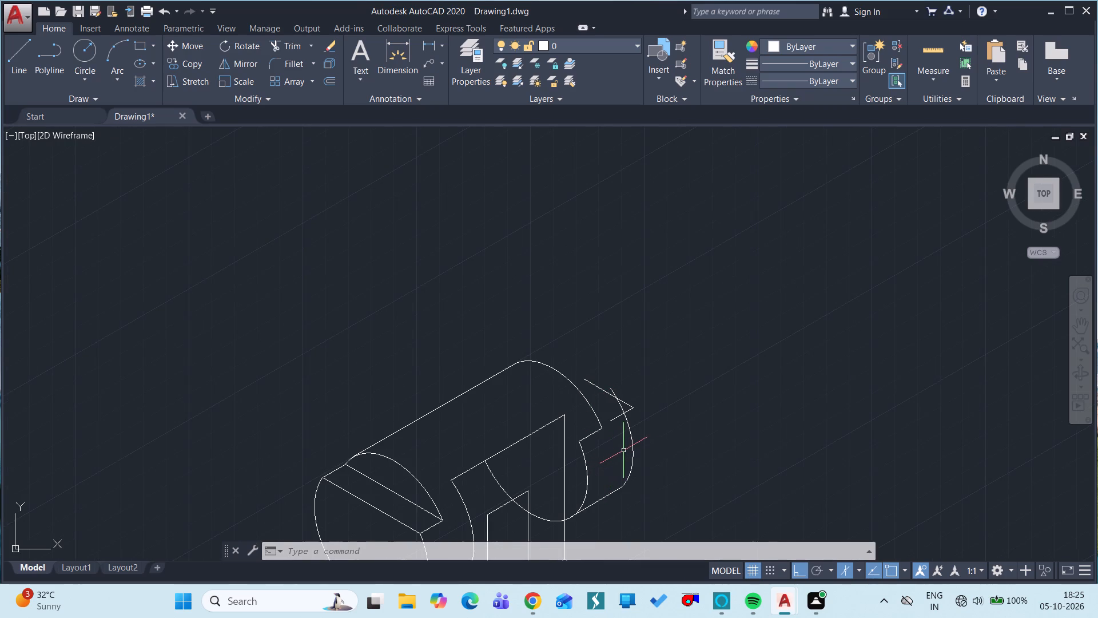
pyautogui.keyDown('ctrl'); pyautogui.scroll(-2, 606, 363); pyautogui.keyUp('ctrl')
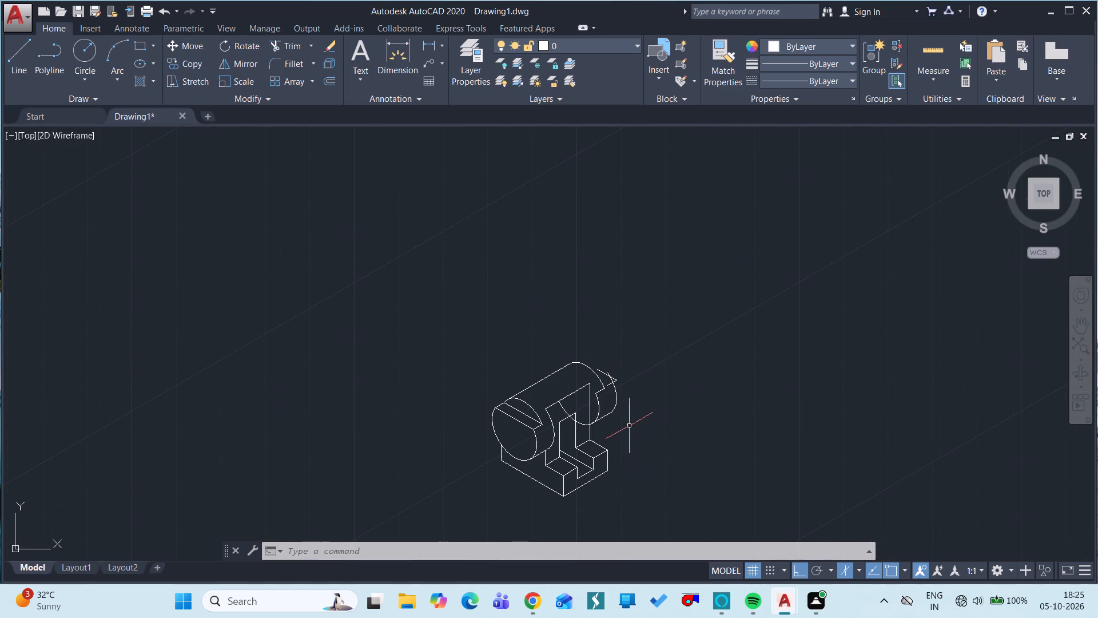
pyautogui.keyDown('ctrl'); pyautogui.scroll(1, 616, 410); pyautogui.keyUp('ctrl')
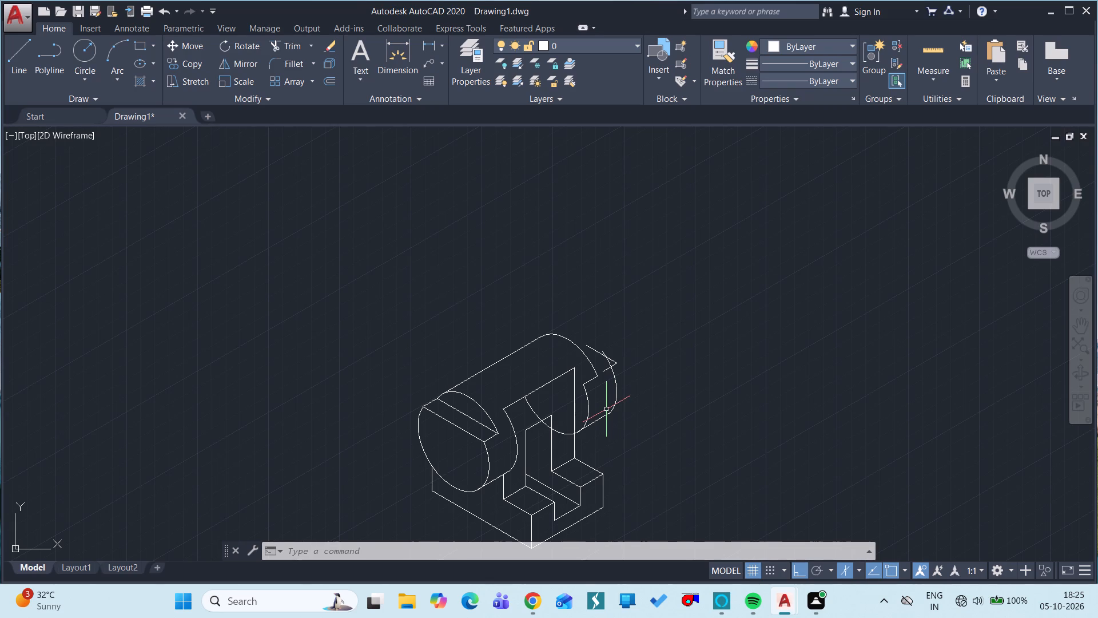
pyautogui.moveTo(618, 347); pyautogui.dragTo(588, 420)
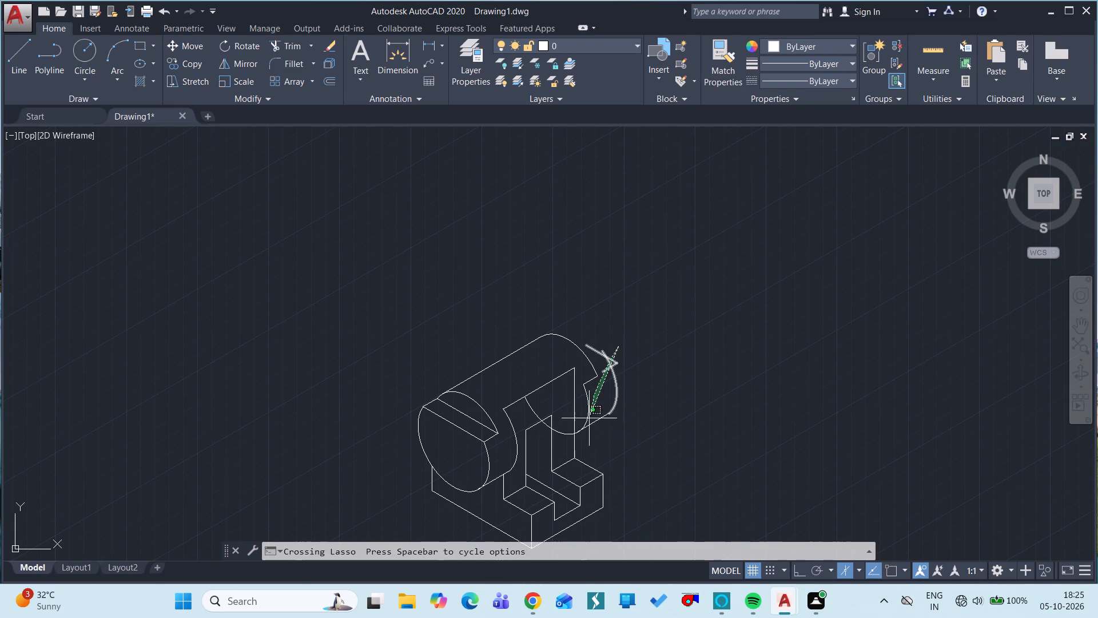
pyautogui.moveTo(588, 420); pyautogui.dragTo(586, 428)
pyautogui.click(586, 428)
pyautogui.write('E')
pyautogui.press('space')
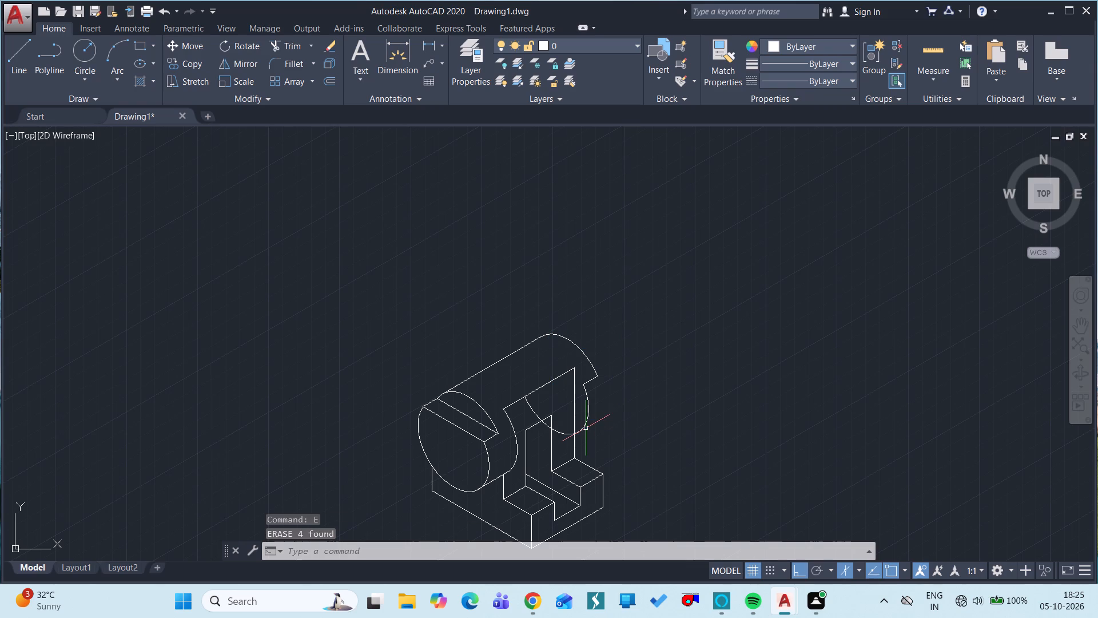
# Erase the remaining copied front-face arc that crosses behind the upright support.
pyautogui.click(588, 415)
pyautogui.write('E')
pyautogui.press('space')
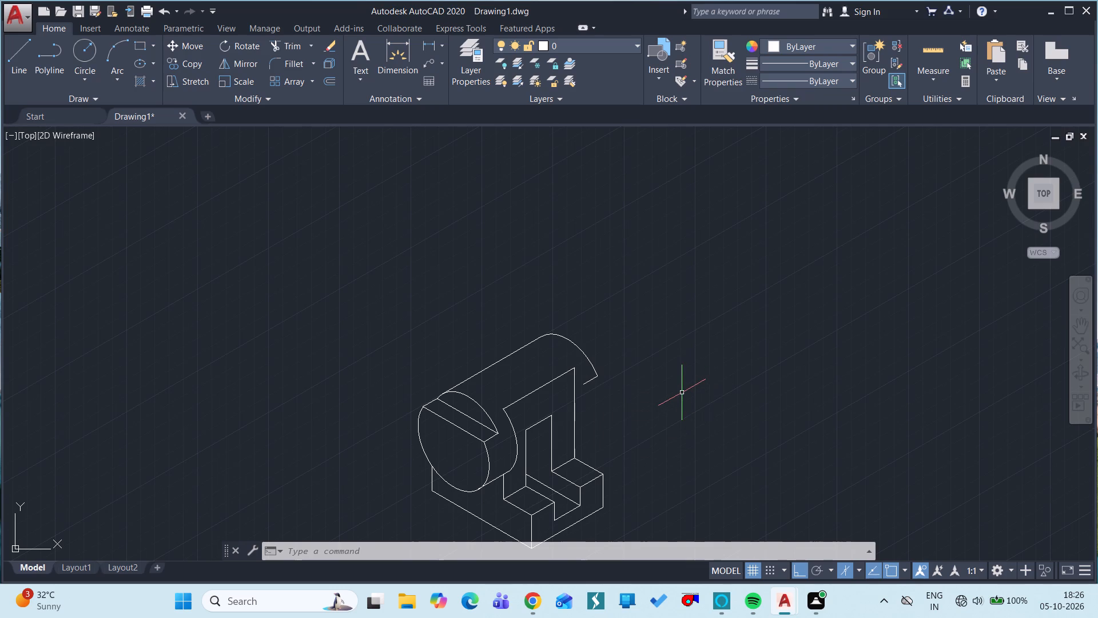
# Draw a 10-unit line from the lower end of the cylinder's rear arc, outward along the cylinder's axis direction.
pyautogui.write('L')
pyautogui.press('space')
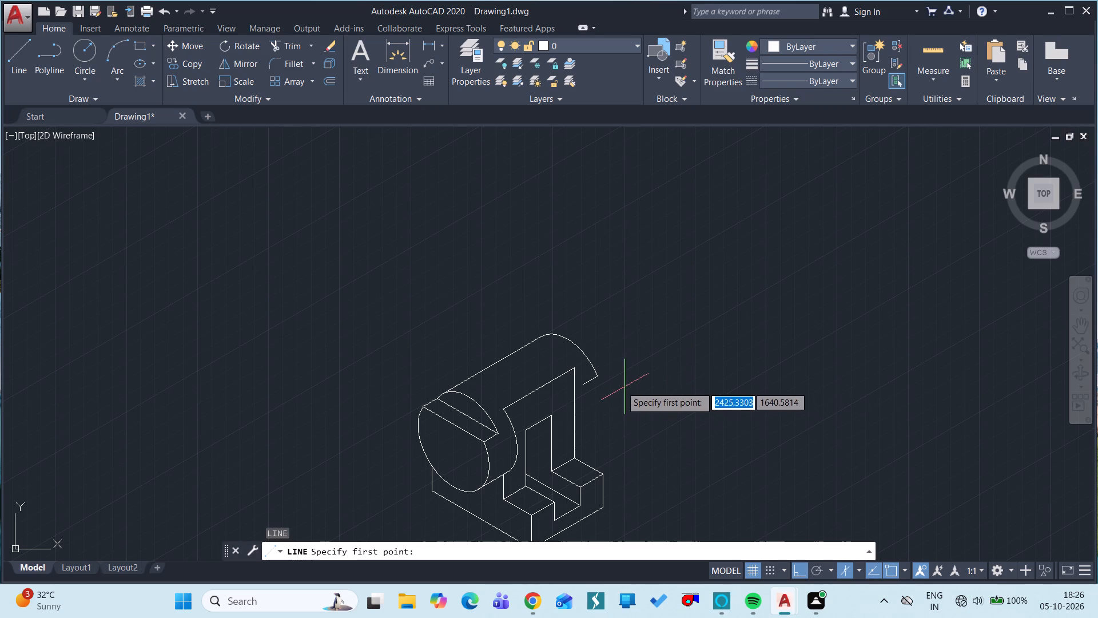
pyautogui.moveTo(597, 378); pyautogui.dragTo(665, 339)
pyautogui.write('10')
pyautogui.press('space')
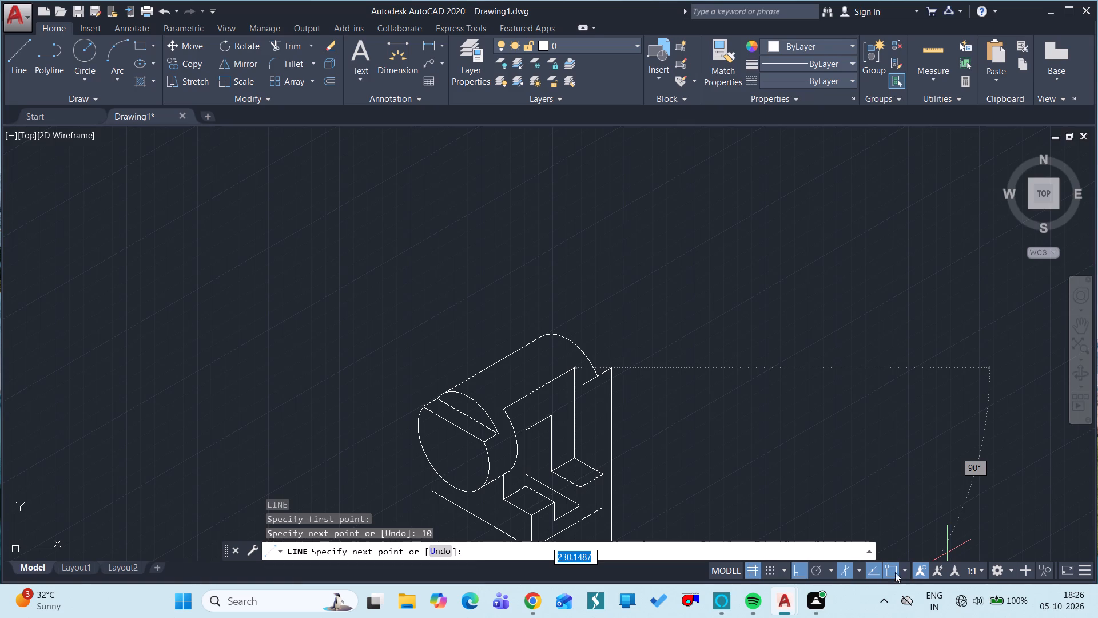
# Switch to the left isoplane and continue the line from the 10-unit edge back across and well past the rear arc.
pyautogui.click(856, 570)
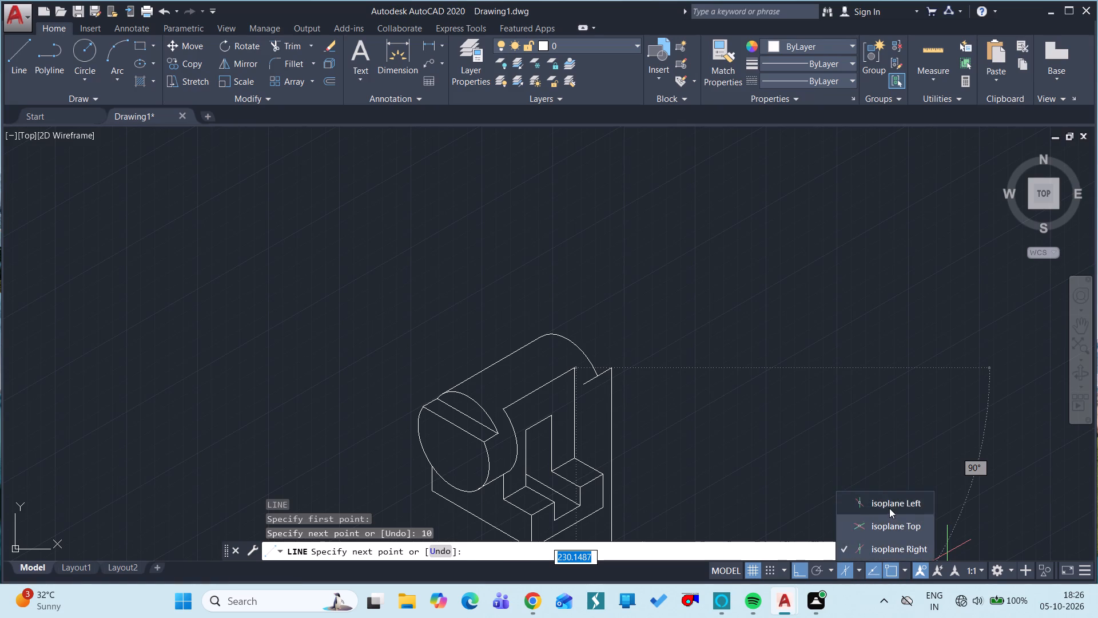
pyautogui.click(889, 508)
pyautogui.keyDown('ctrl'); pyautogui.scroll(1, 524, 348); pyautogui.keyUp('ctrl')
pyautogui.hscroll(3, 524, 348)
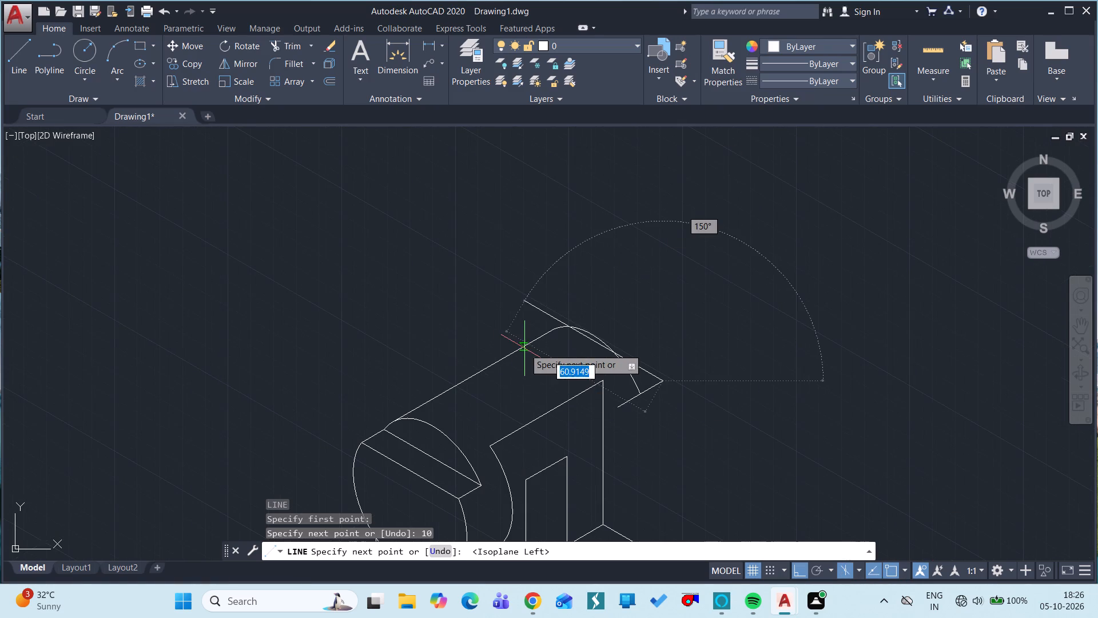
pyautogui.click(413, 326)
pyautogui.press('Escape')
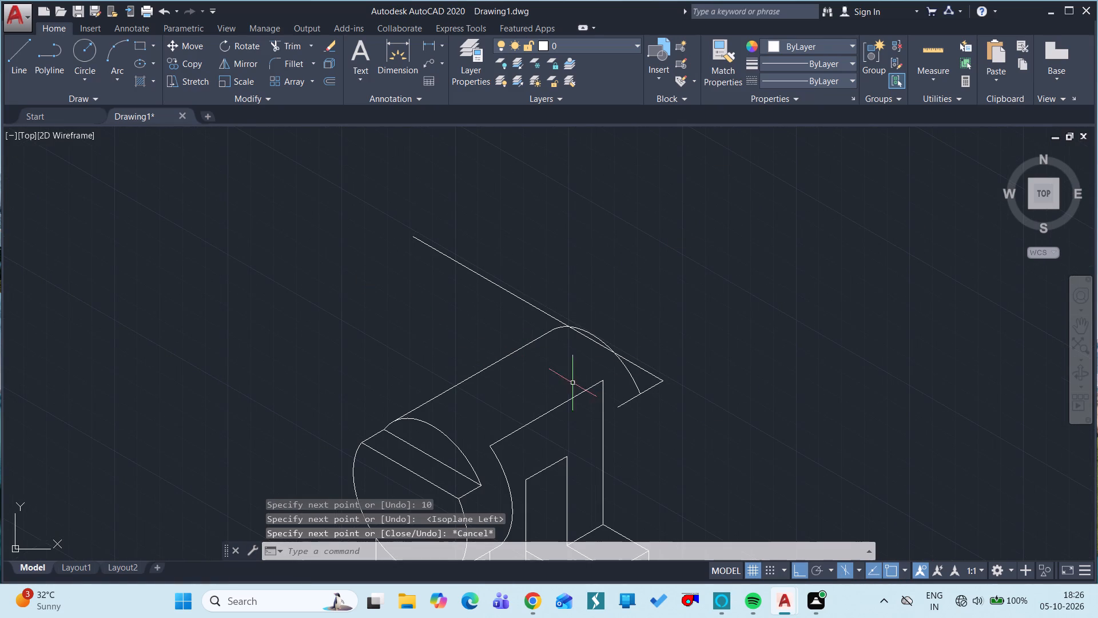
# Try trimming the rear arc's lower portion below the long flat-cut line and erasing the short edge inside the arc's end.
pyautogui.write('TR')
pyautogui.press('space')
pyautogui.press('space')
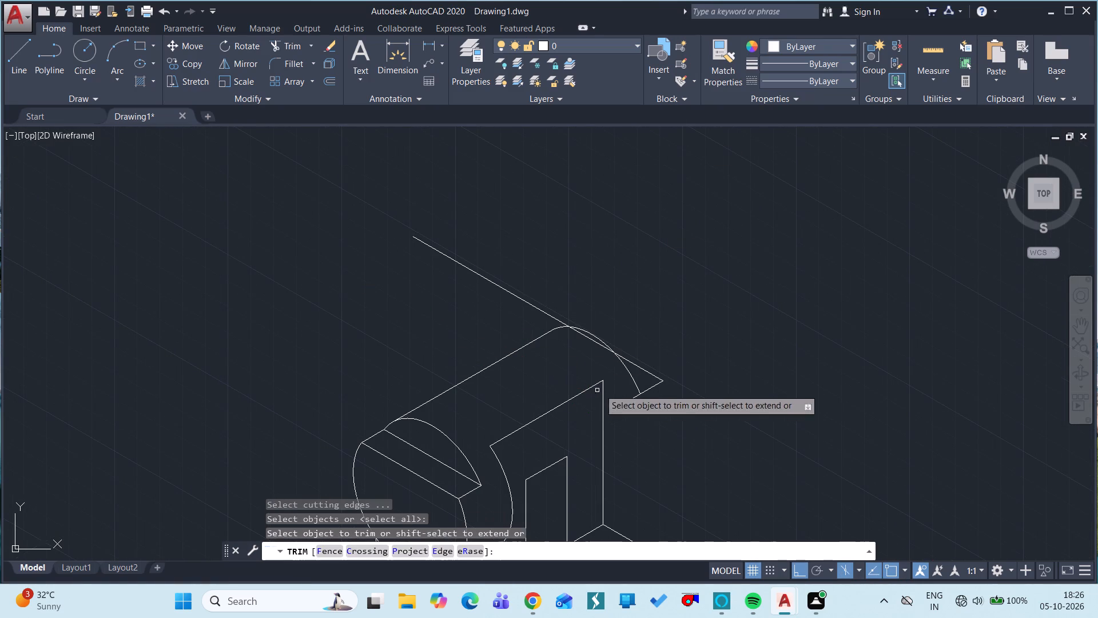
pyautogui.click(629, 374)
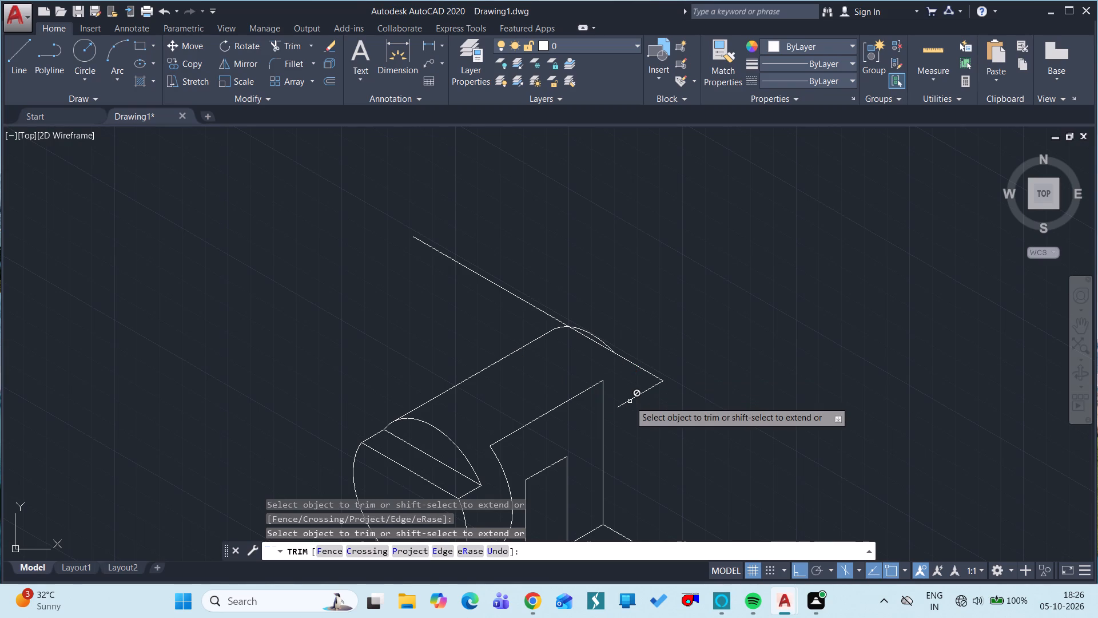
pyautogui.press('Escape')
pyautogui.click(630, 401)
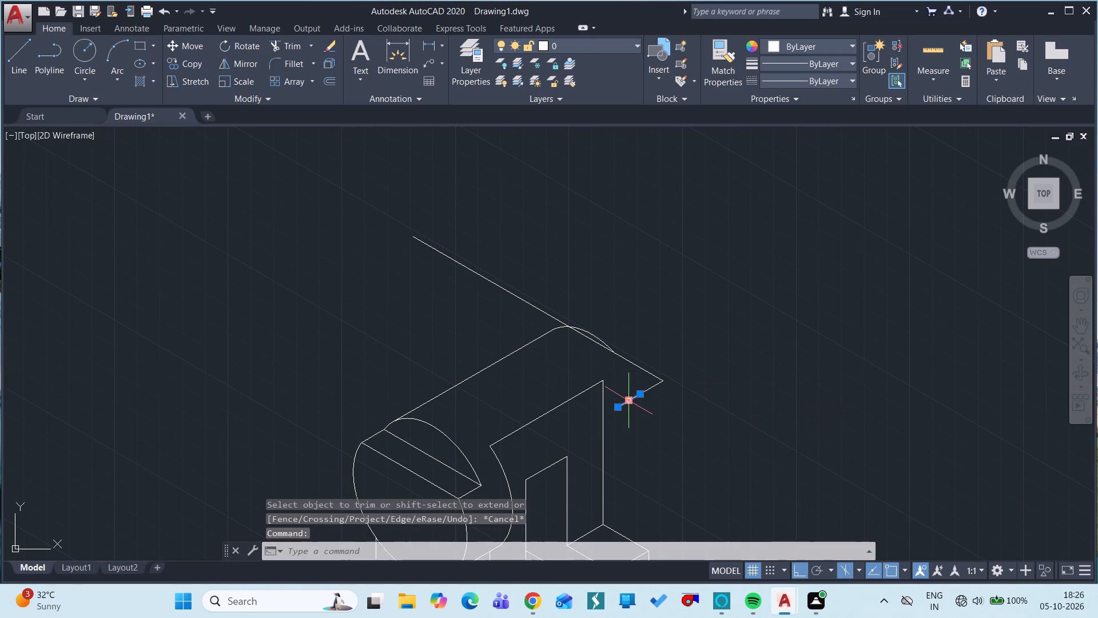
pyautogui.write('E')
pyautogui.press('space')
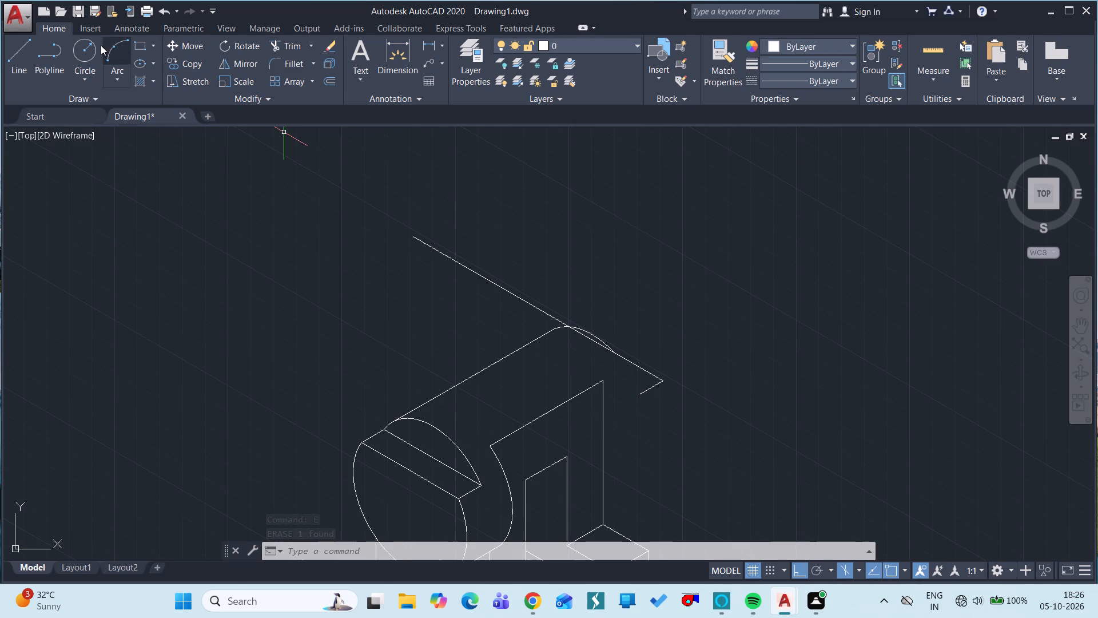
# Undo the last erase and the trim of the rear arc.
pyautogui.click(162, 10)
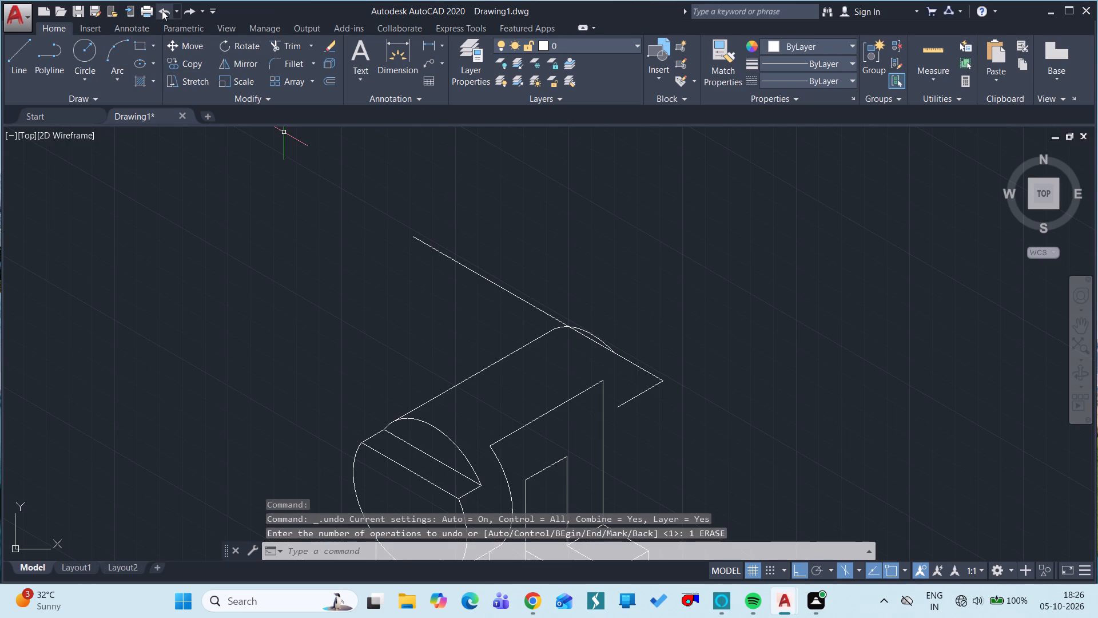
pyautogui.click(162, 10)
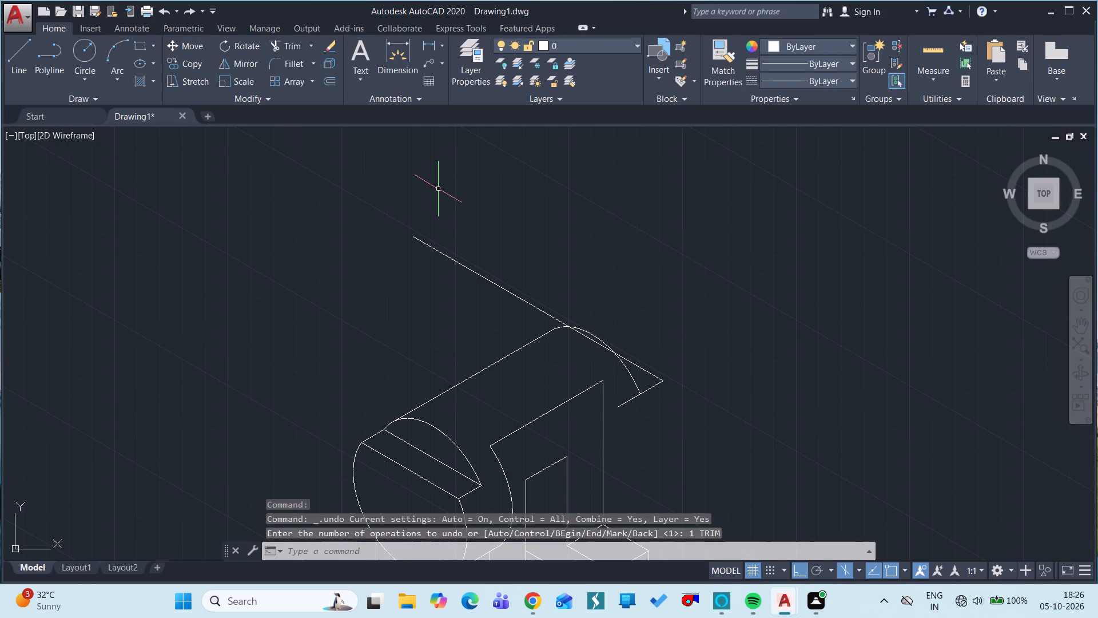
# Trim the long flat-cut line beyond the rear arc and inside it, keeping only the part outside the arc's lower portion.
pyautogui.write('TR')
pyautogui.press('space')
pyautogui.press('space')
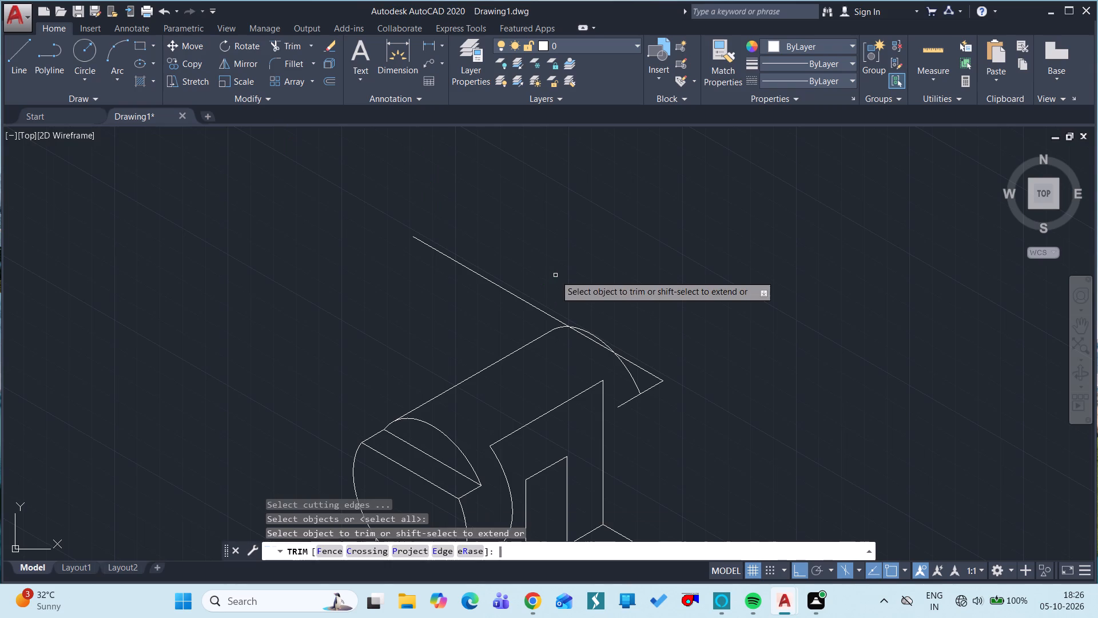
pyautogui.click(518, 295)
pyautogui.moveTo(599, 345); pyautogui.dragTo(694, 465)
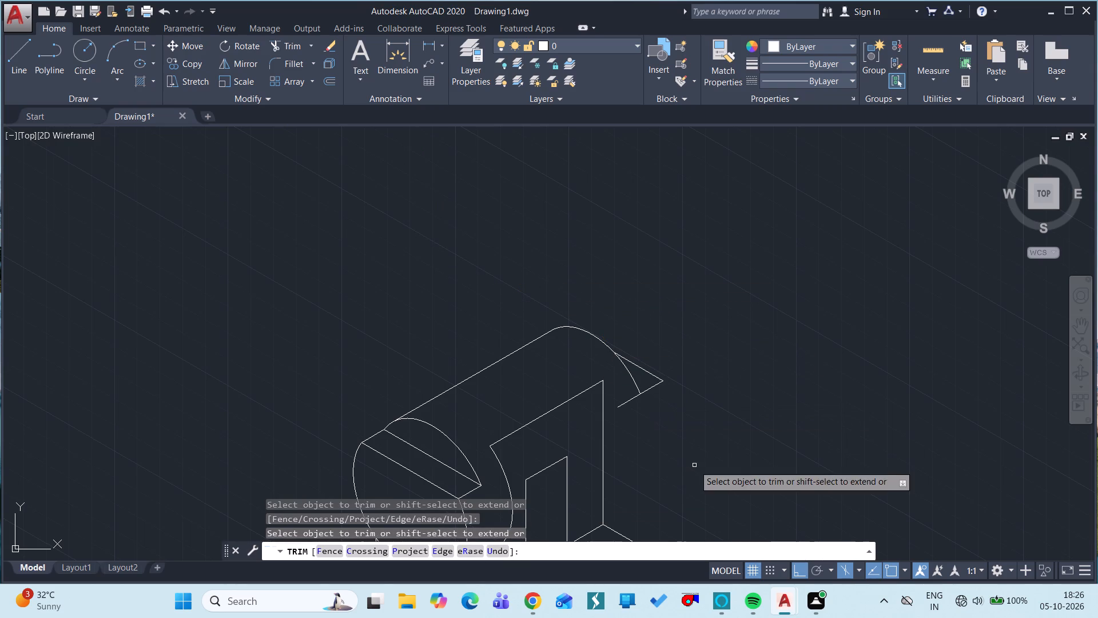
# Erase the short leftover edge running inward from the rear arc's lower end.
pyautogui.moveTo(694, 465); pyautogui.dragTo(626, 402)
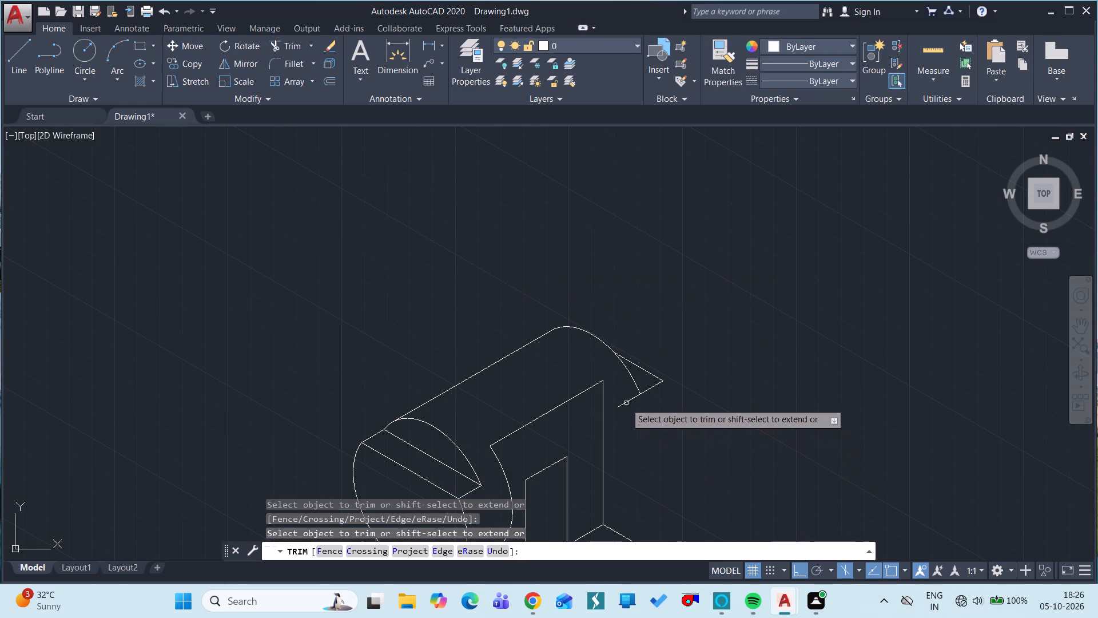
pyautogui.moveTo(626, 402); pyautogui.dragTo(624, 401)
pyautogui.press('Escape')
pyautogui.click(624, 401)
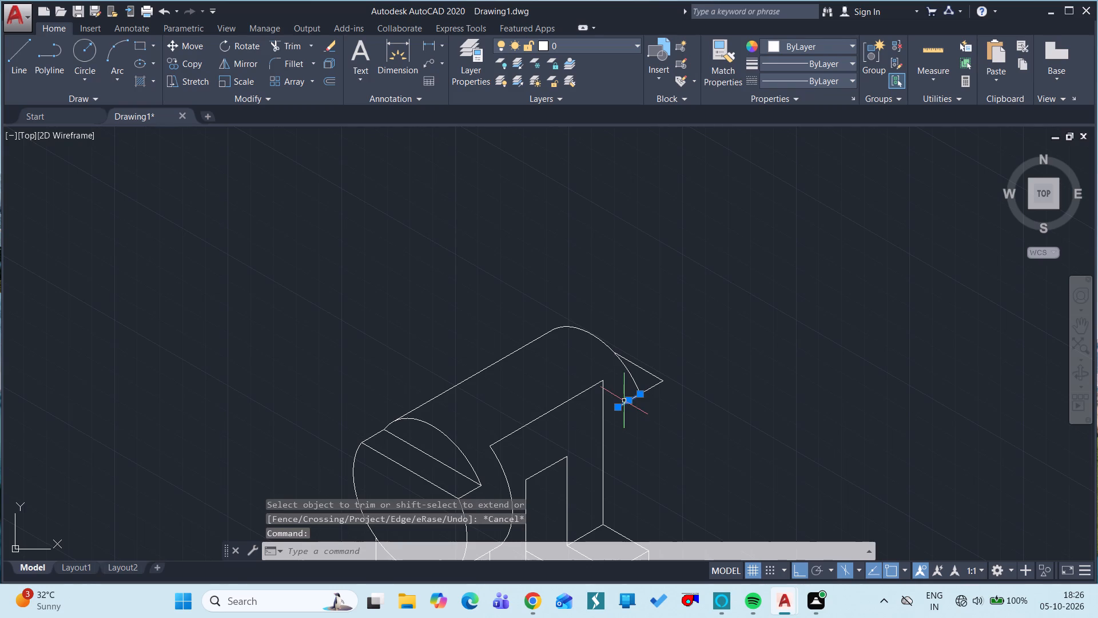
pyautogui.write('E')
pyautogui.press('space')
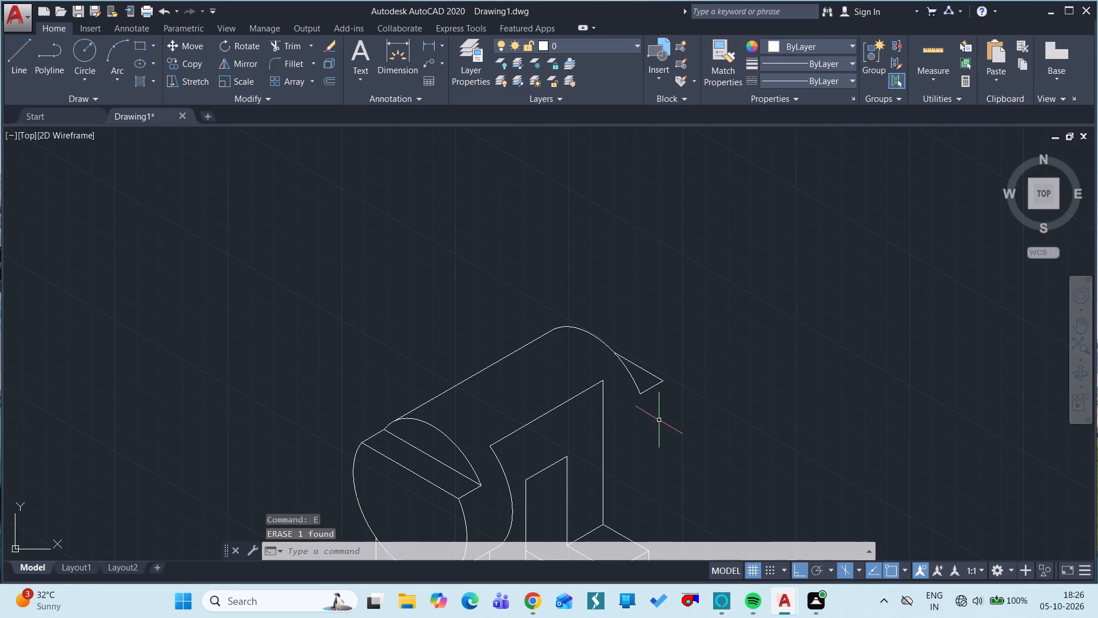
# Copy the cylinder arc in front of the upright support about 70 units along the right isoplane to the rear flat-cut corner.
pyautogui.keyDown('ctrl'); pyautogui.scroll(-2, 674, 406); pyautogui.keyUp('ctrl')
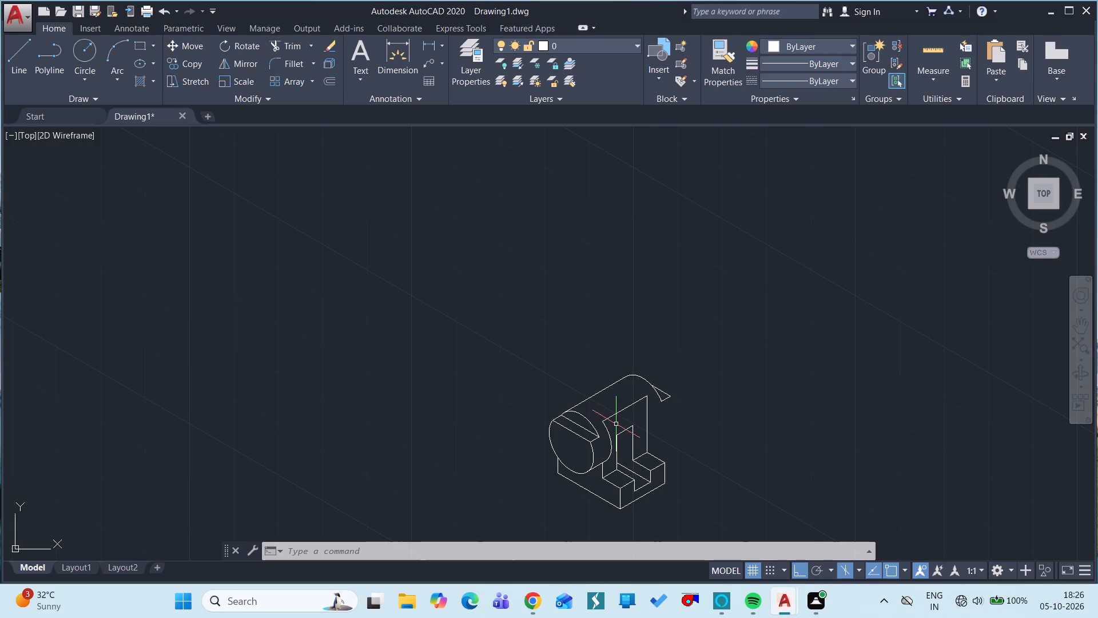
pyautogui.write('CO')
pyautogui.press('space')
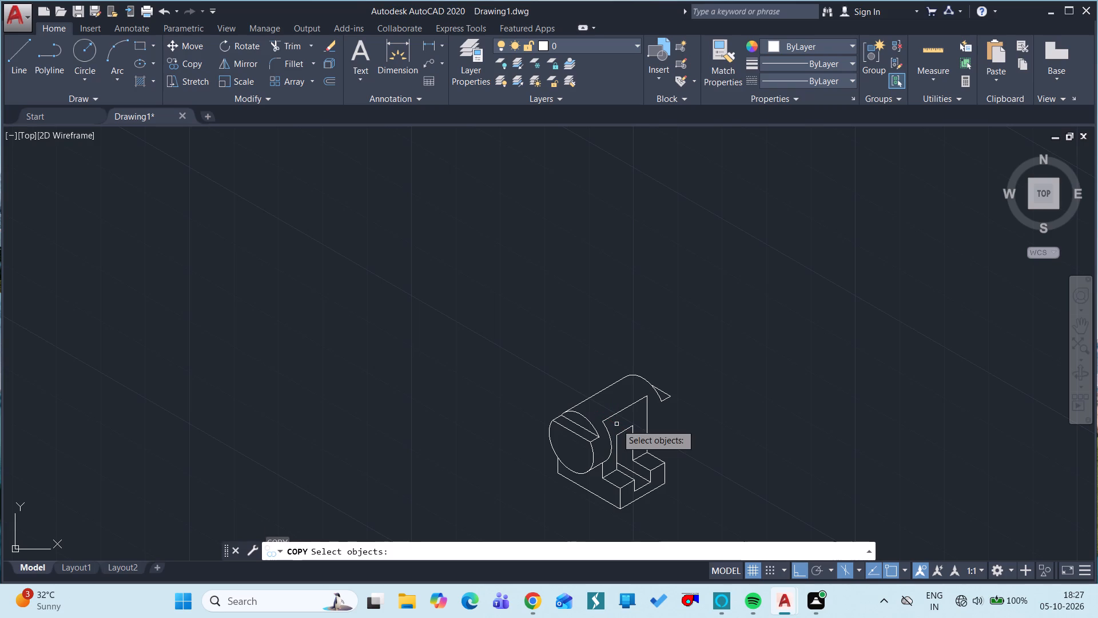
pyautogui.click(610, 435)
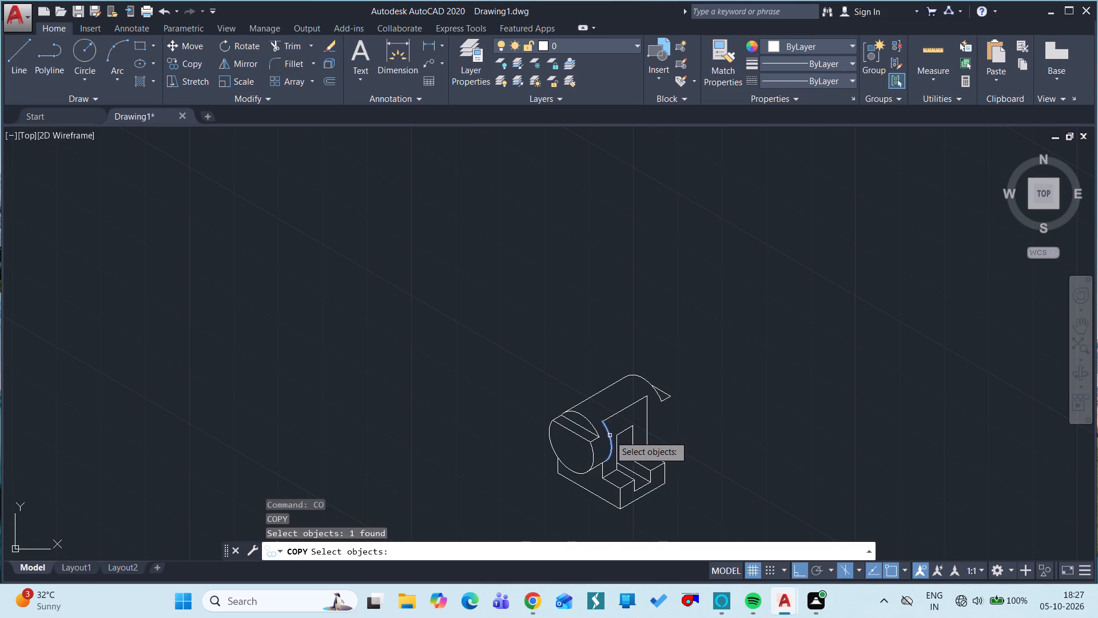
pyautogui.press('space')
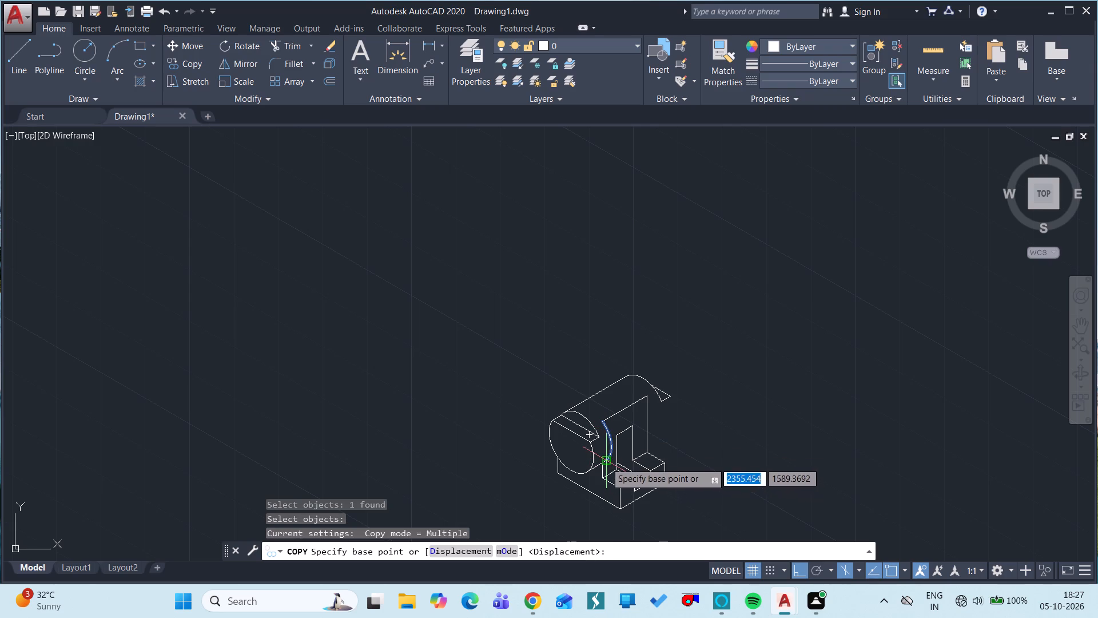
pyautogui.click(604, 421)
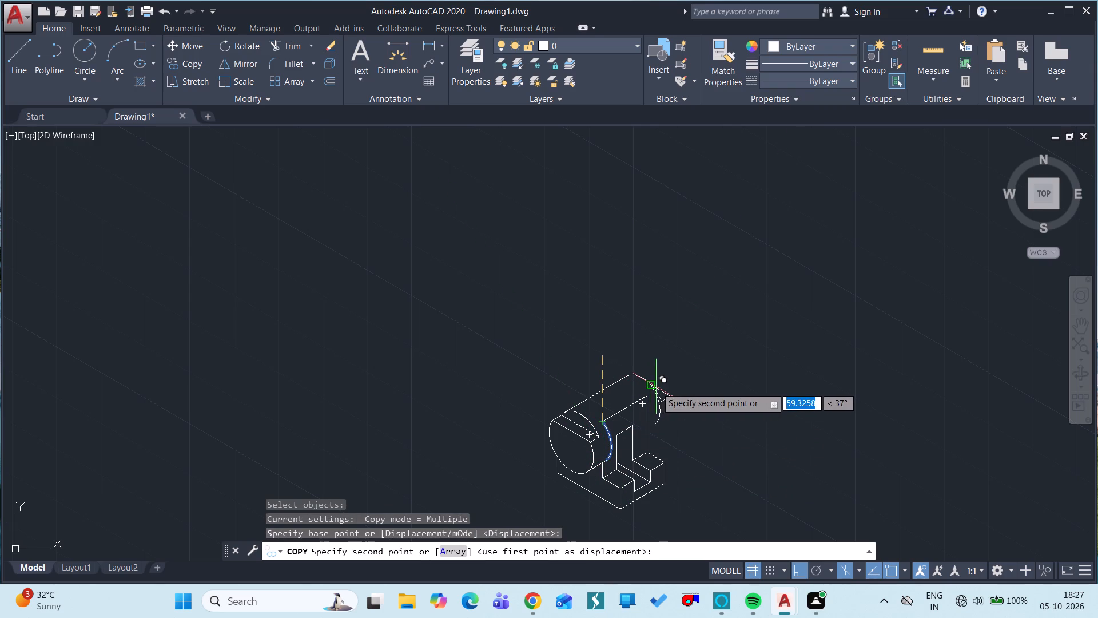
pyautogui.click(855, 572)
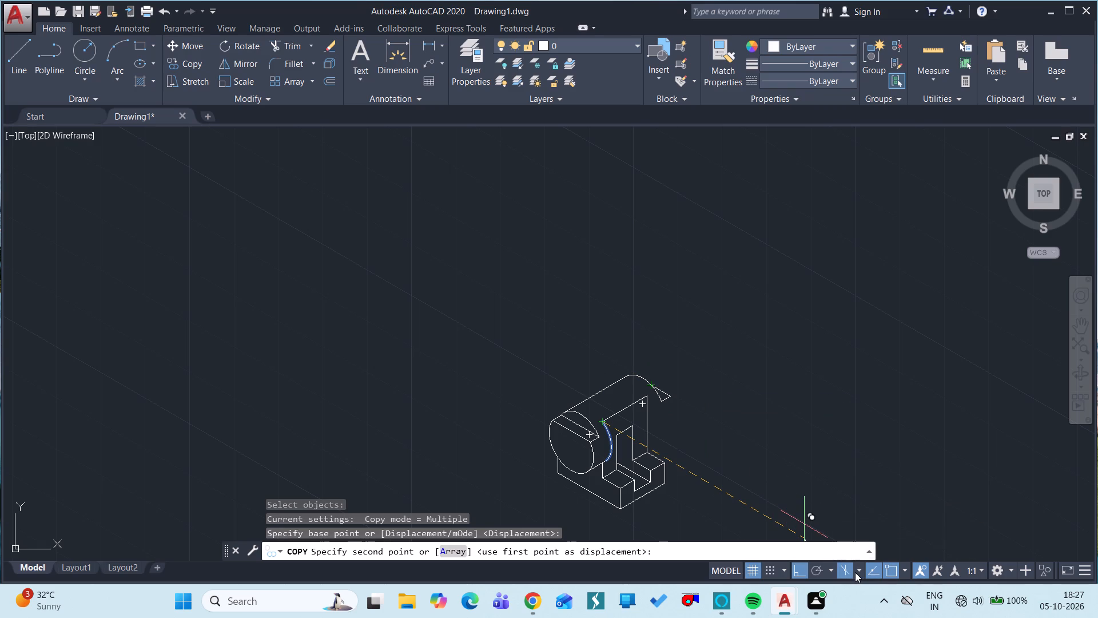
pyautogui.click(865, 548)
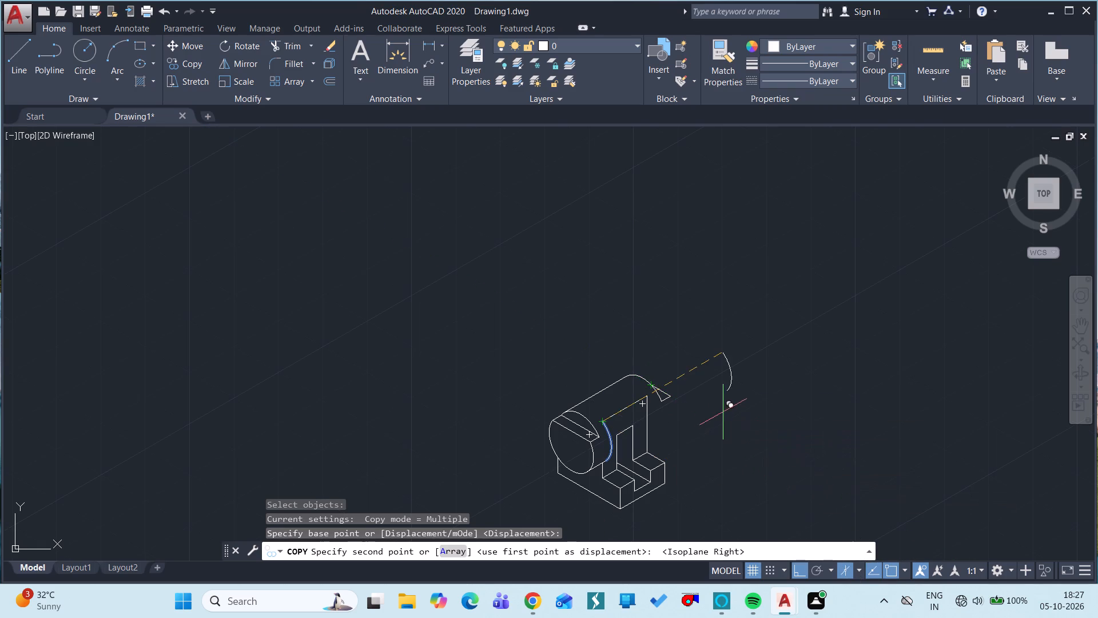
pyautogui.keyDown('ctrl'); pyautogui.scroll(4, 694, 431); pyautogui.keyUp('ctrl')
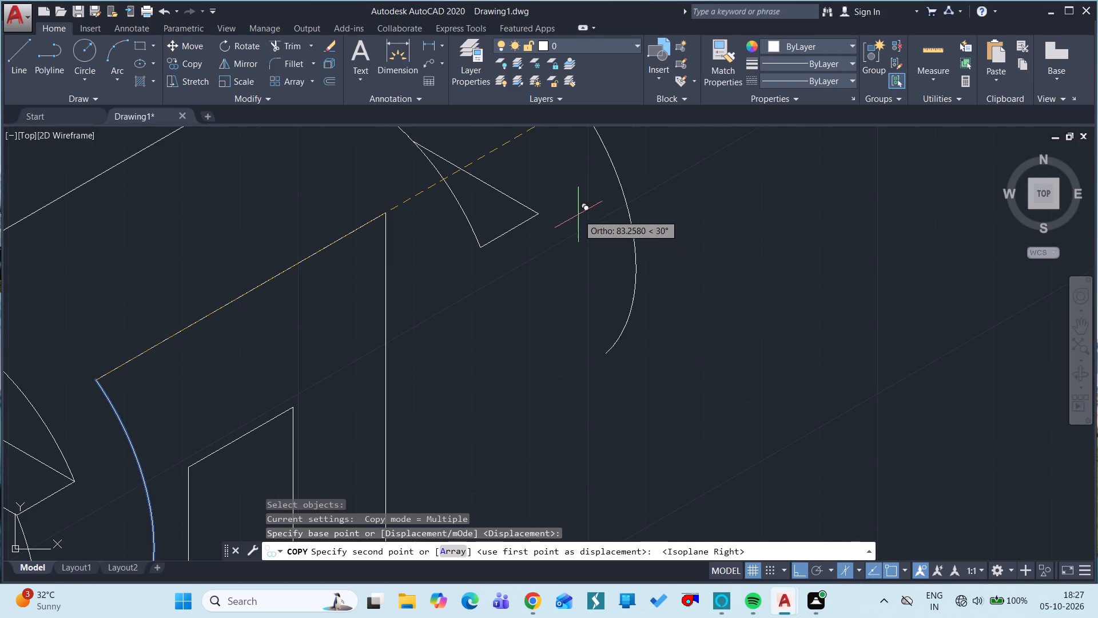
pyautogui.click(502, 274)
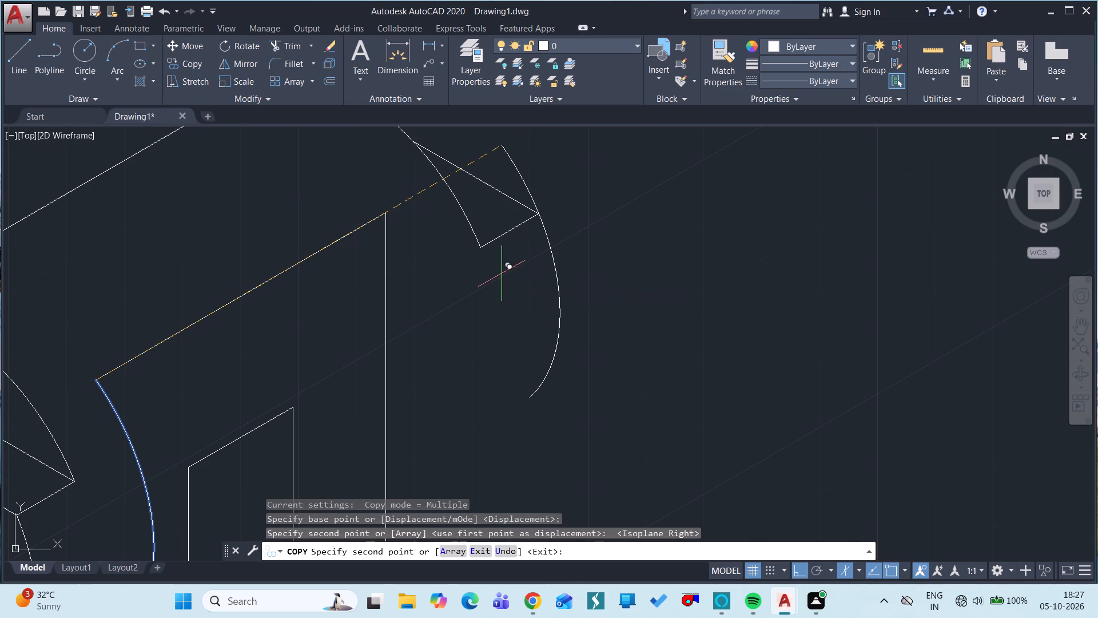
pyautogui.press('Escape')
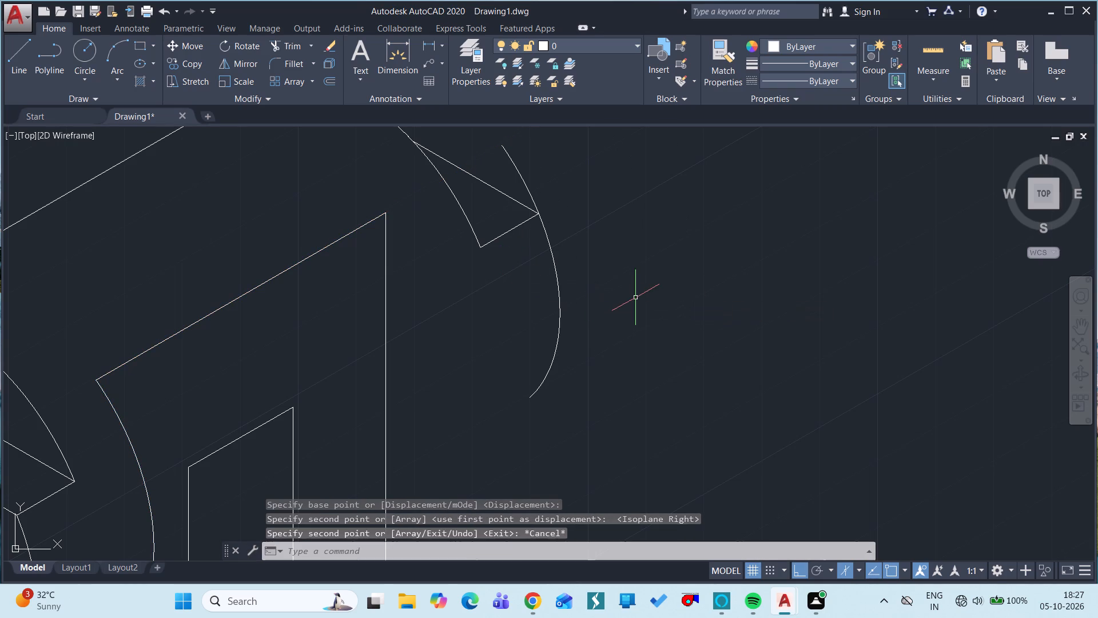
# Draw a short line from the rear flat-cut corner outward across the copied arc, along the 10-unit edge's direction.
pyautogui.keyDown('ctrl'); pyautogui.scroll(4, 543, 208); pyautogui.keyUp('ctrl')
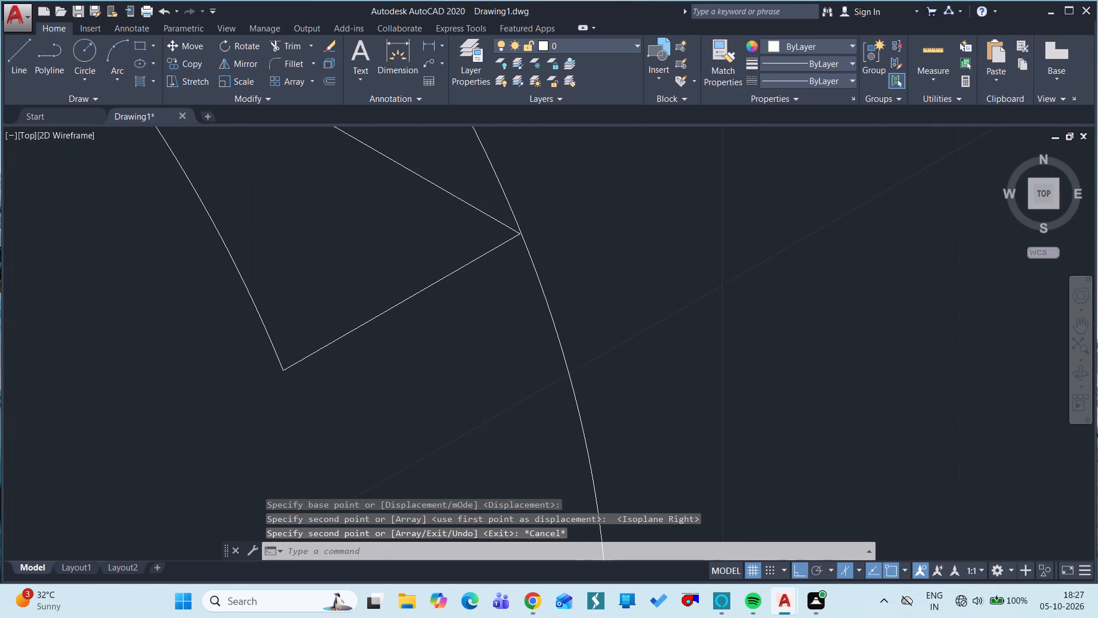
pyautogui.keyDown('ctrl'); pyautogui.scroll(4, 533, 214); pyautogui.keyUp('ctrl')
pyautogui.keyDown('ctrl'); pyautogui.scroll(-5, 533, 214); pyautogui.keyUp('ctrl')
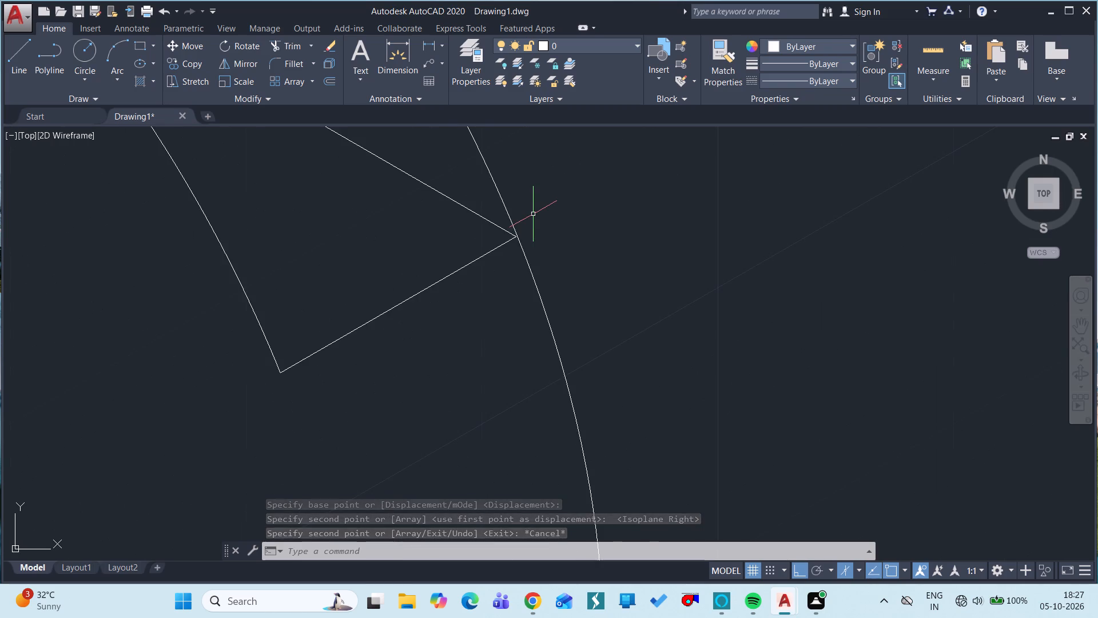
pyautogui.keyDown('ctrl'); pyautogui.scroll(-2, 533, 214); pyautogui.keyUp('ctrl')
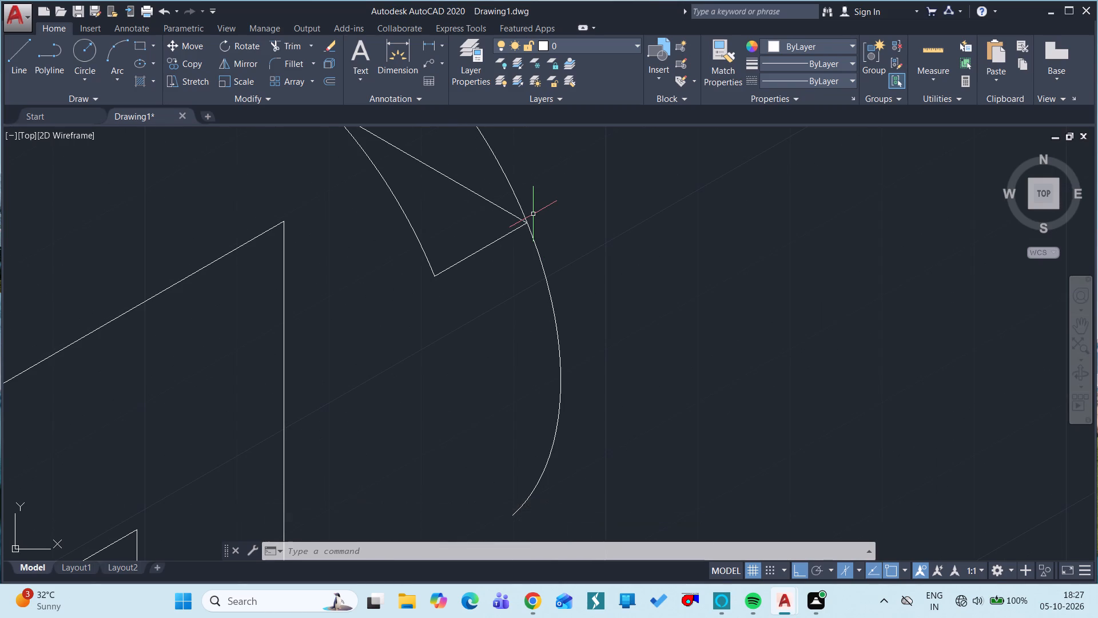
pyautogui.keyDown('ctrl'); pyautogui.scroll(-2, 507, 272); pyautogui.keyUp('ctrl')
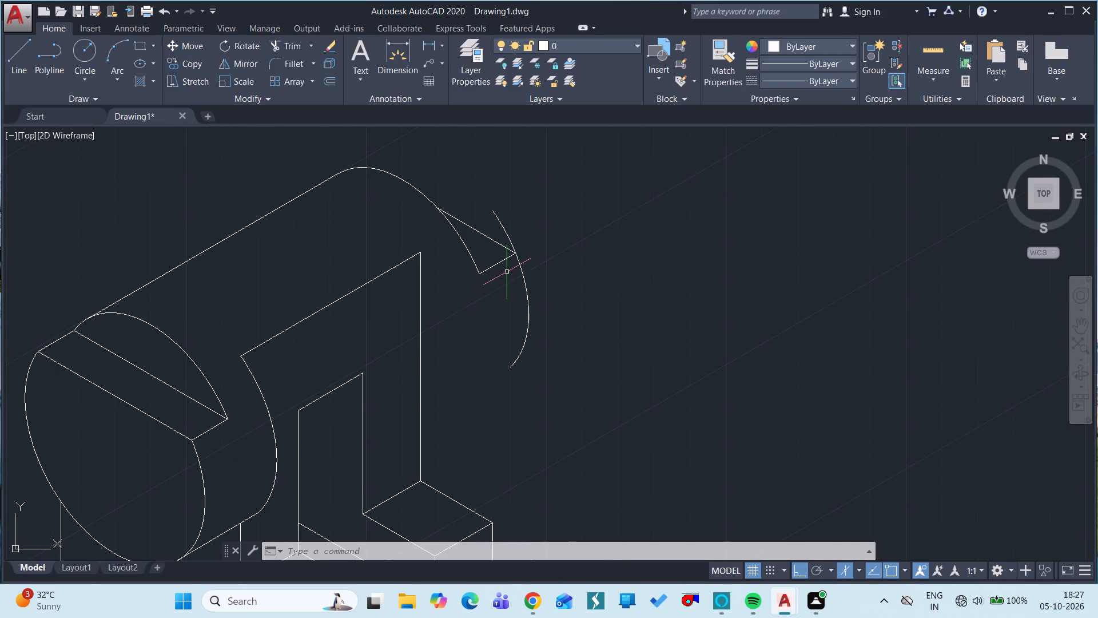
pyautogui.keyDown('ctrl'); pyautogui.scroll(3, 514, 259); pyautogui.keyUp('ctrl')
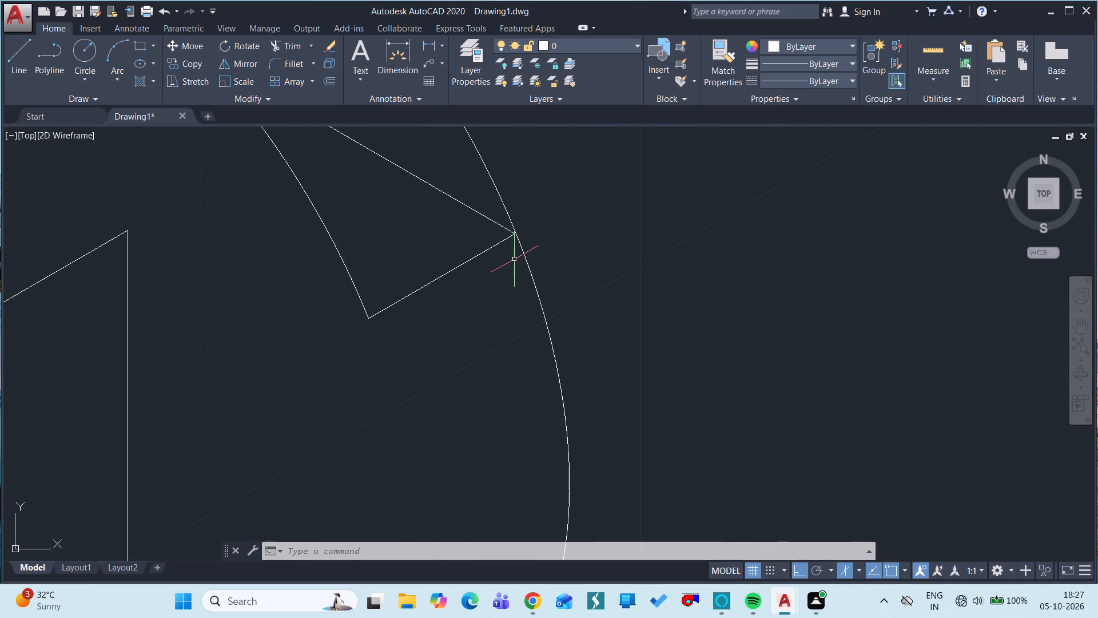
pyautogui.write('L')
pyautogui.press('space')
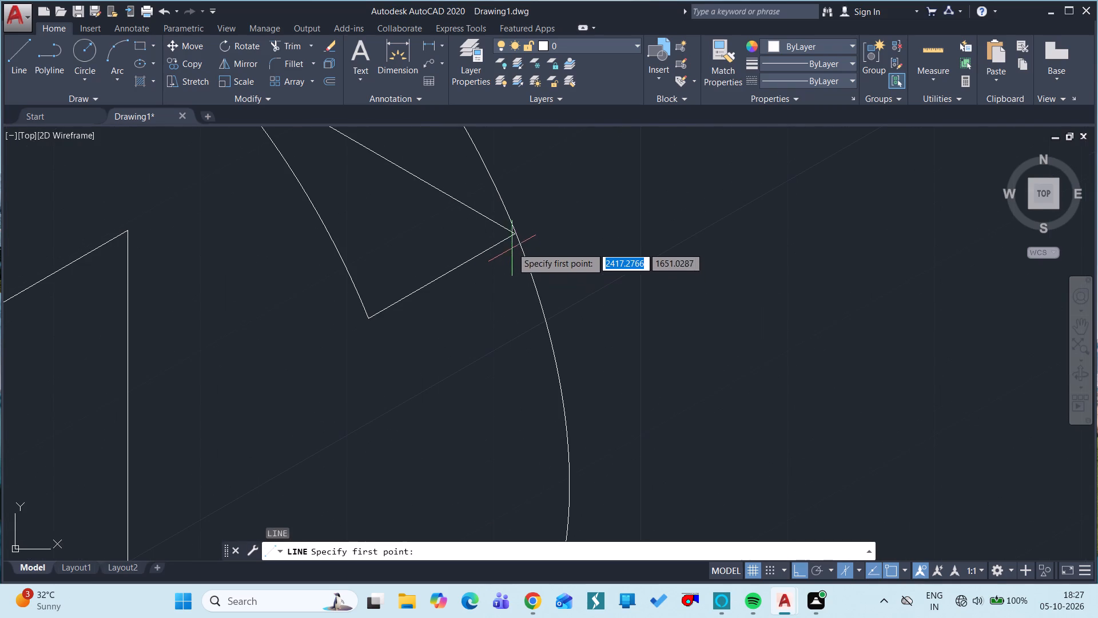
pyautogui.moveTo(511, 236); pyautogui.dragTo(549, 213)
pyautogui.click(549, 213)
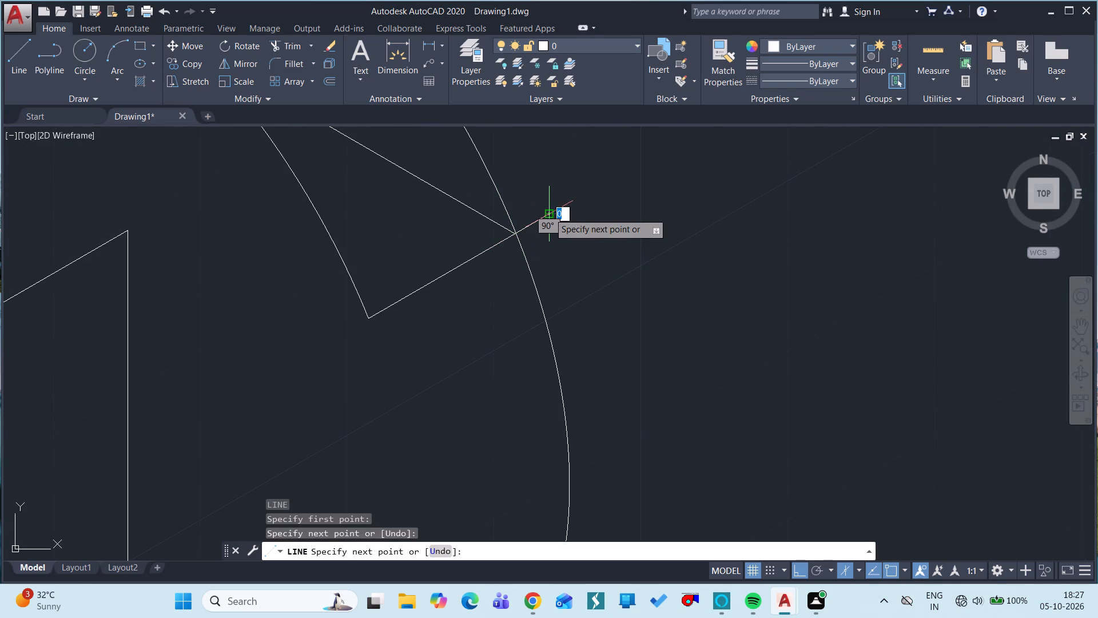
pyautogui.press('Escape')
# Trim the copied arc's portion above the rear flat-cut corner.
pyautogui.write('TR')
pyautogui.press('space')
pyautogui.press('space')
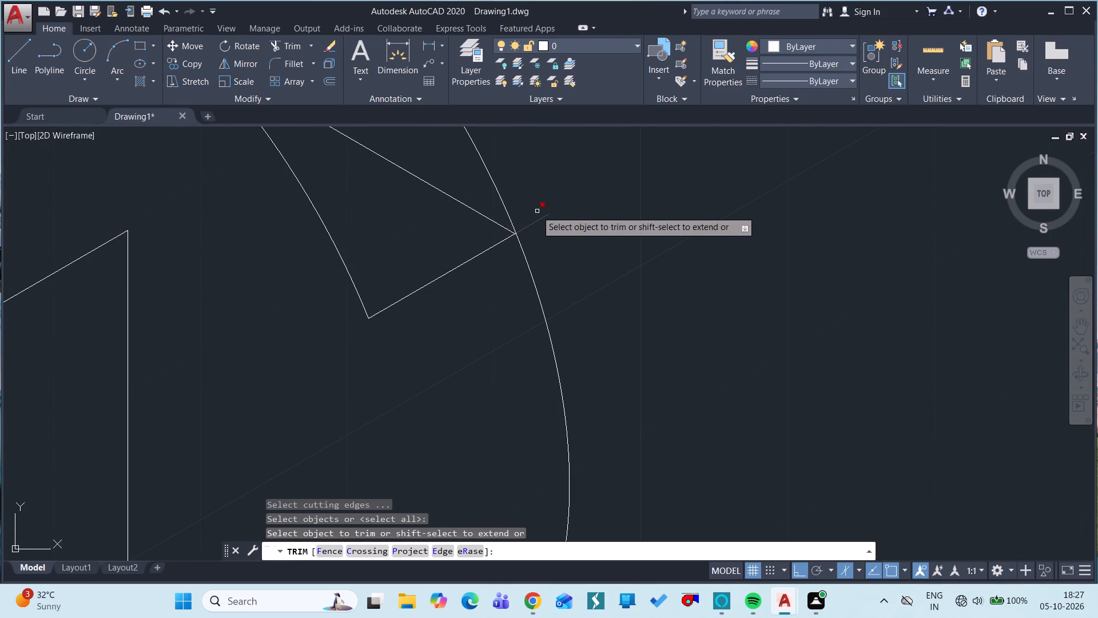
pyautogui.click(494, 179)
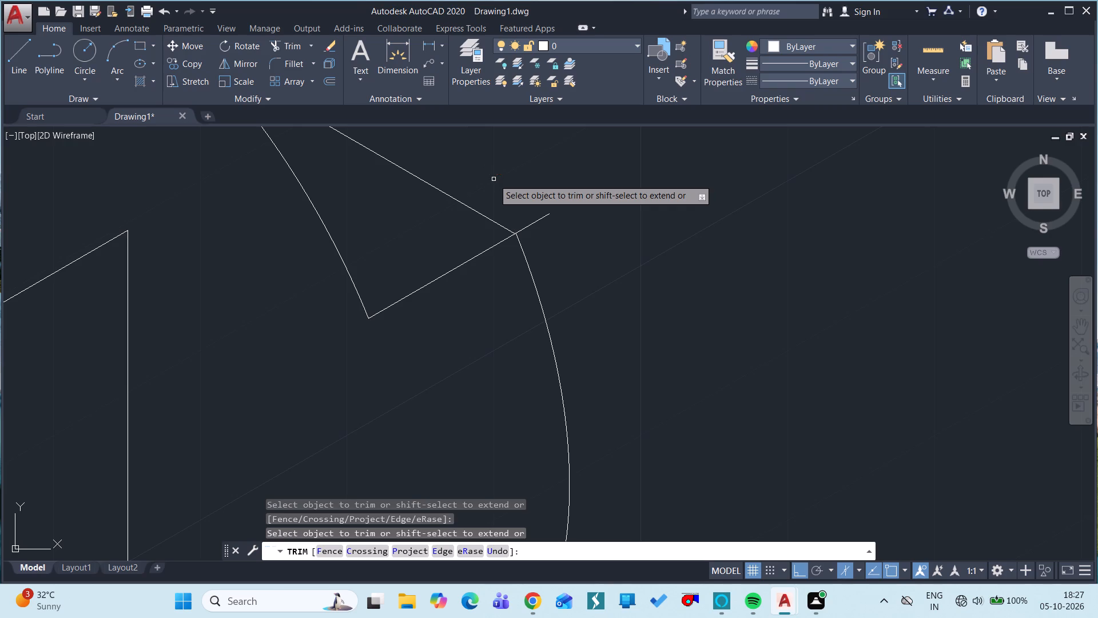
# Trim the short line's overhang beyond the rear flat-cut corner.
pyautogui.click(535, 221)
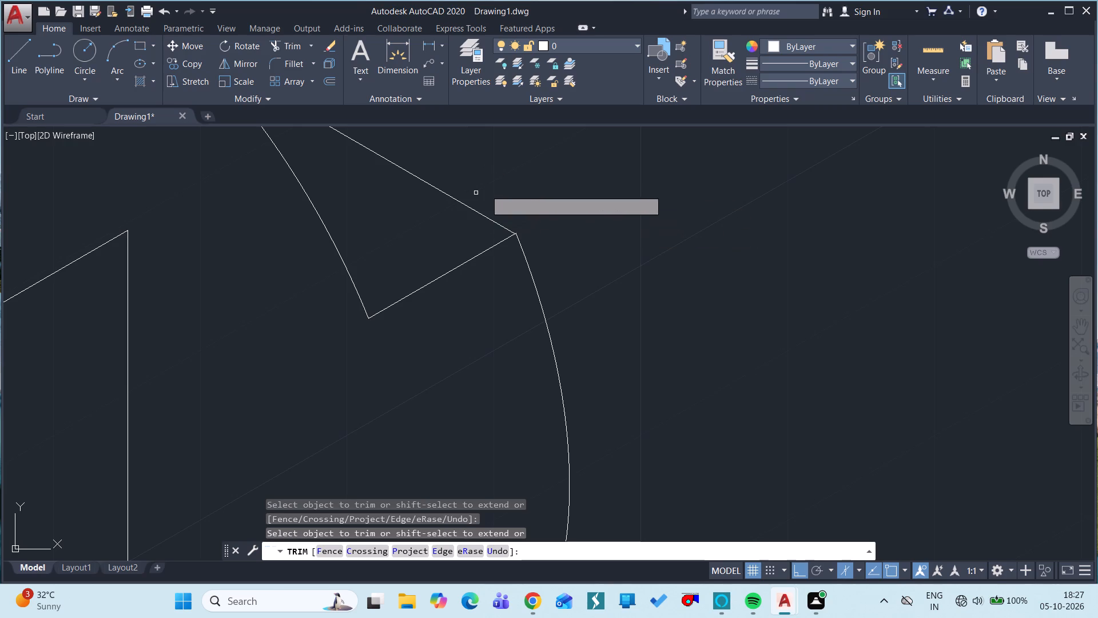
pyautogui.press('Escape')
# Copy the large front-face elliptical arc 70 units rearward along the cylinder's axis, using the flat cut's lower corner as base point.
pyautogui.keyDown('ctrl'); pyautogui.scroll(-2, 540, 197); pyautogui.keyUp('ctrl')
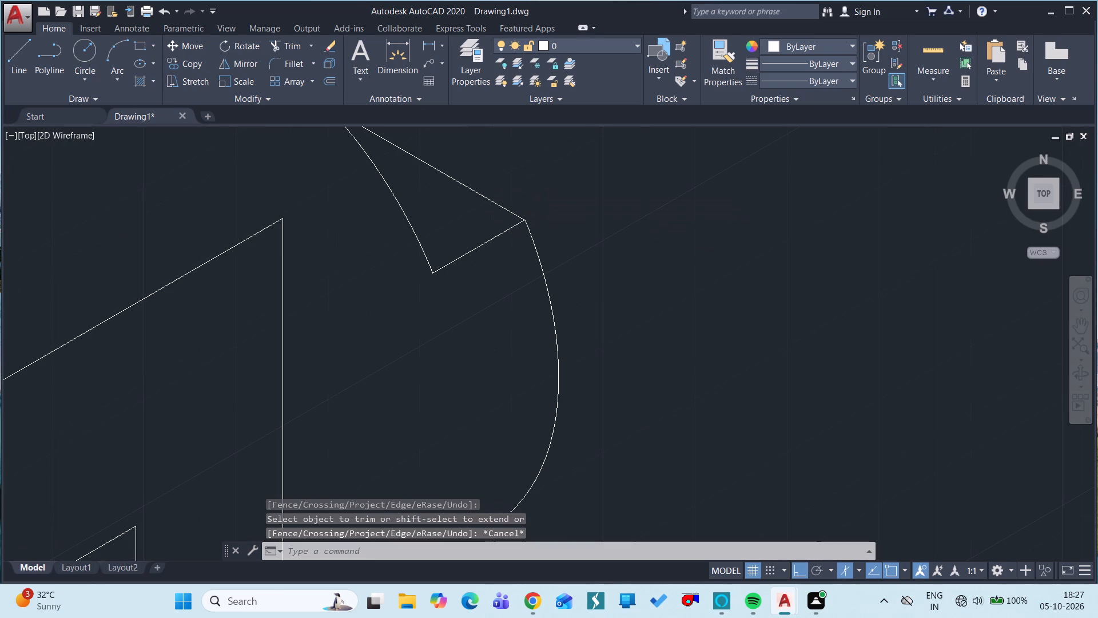
pyautogui.keyDown('ctrl'); pyautogui.scroll(-1, 540, 197); pyautogui.keyUp('ctrl')
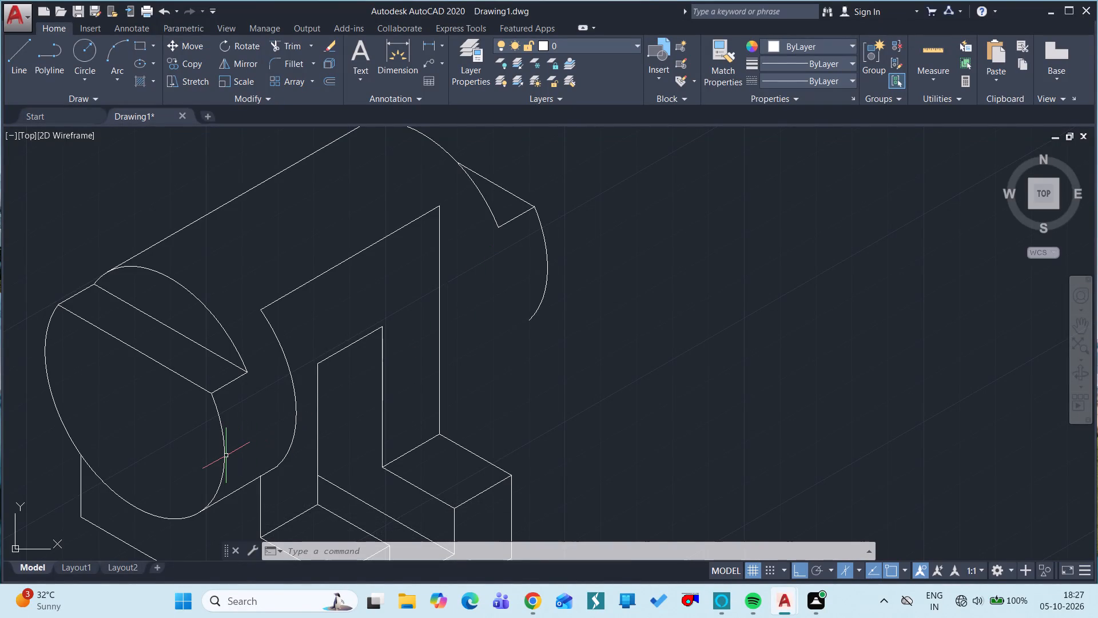
pyautogui.write('CO')
pyautogui.press('space')
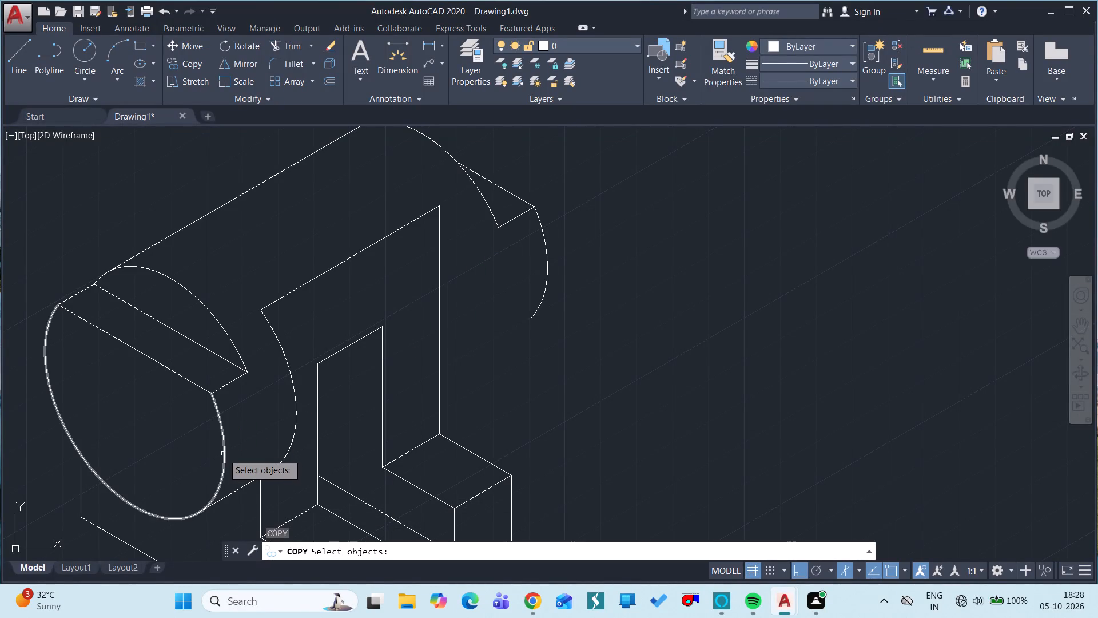
pyautogui.click(223, 454)
pyautogui.press('space')
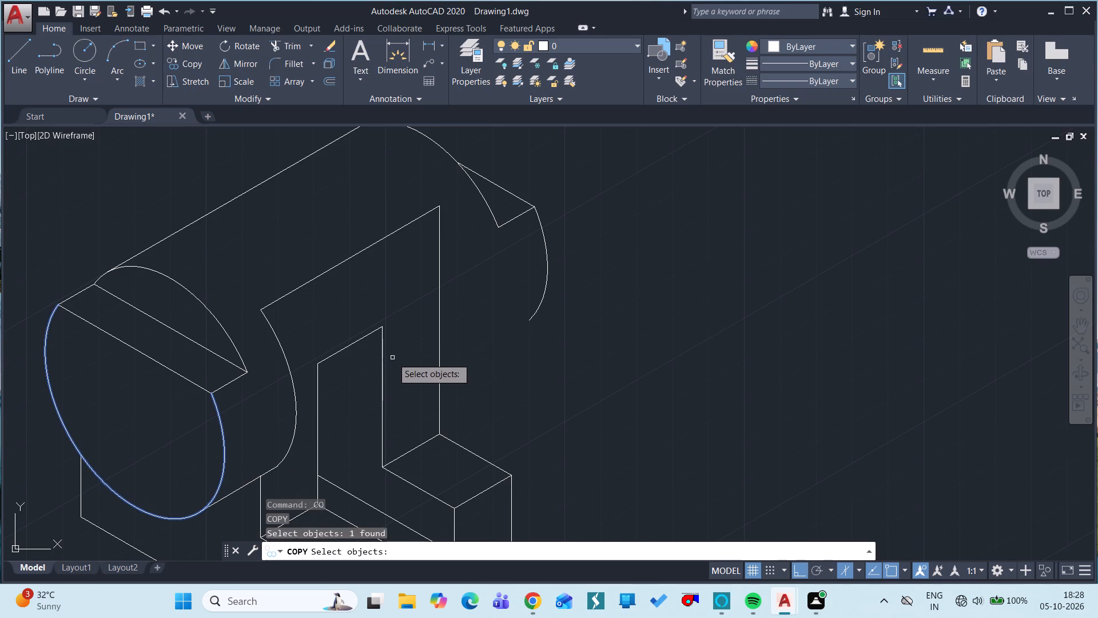
pyautogui.click(214, 393)
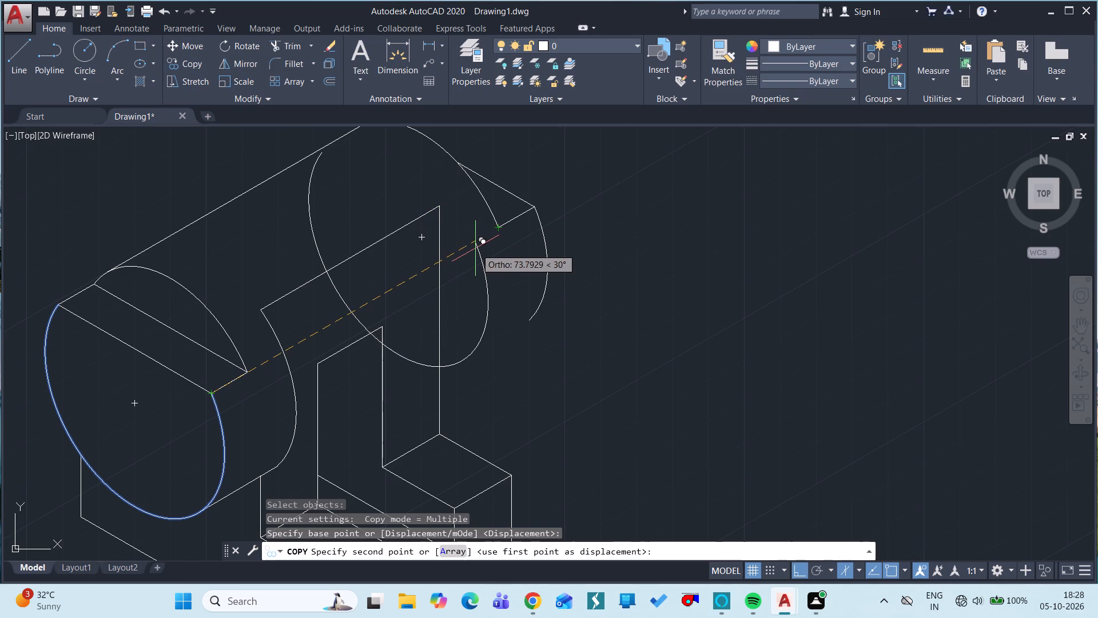
pyautogui.write('70')
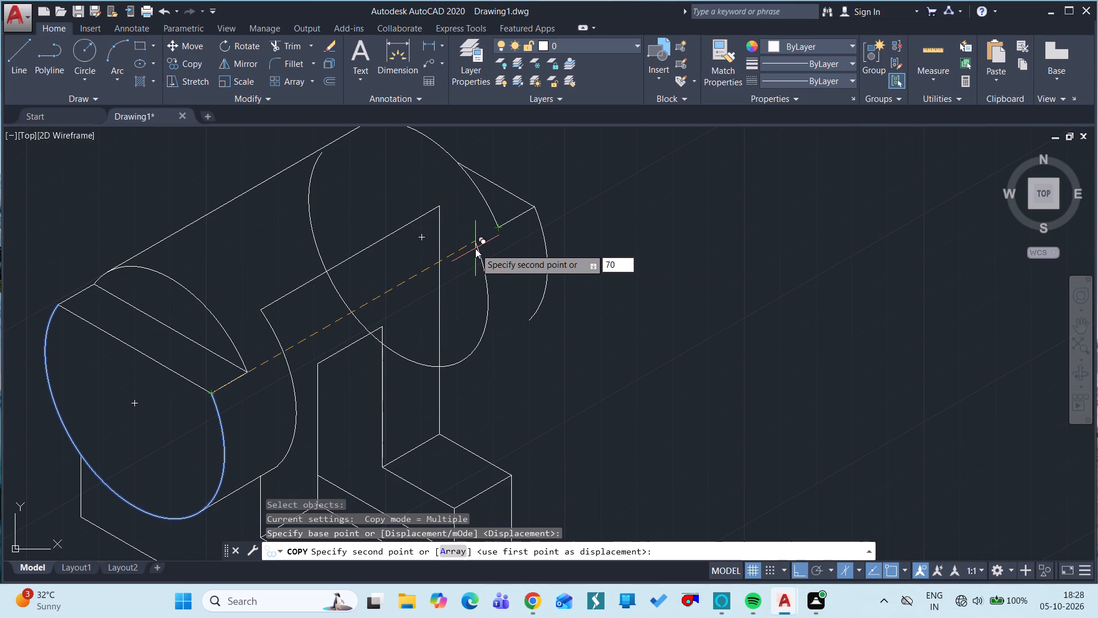
pyautogui.press('space')
pyautogui.press('Escape')
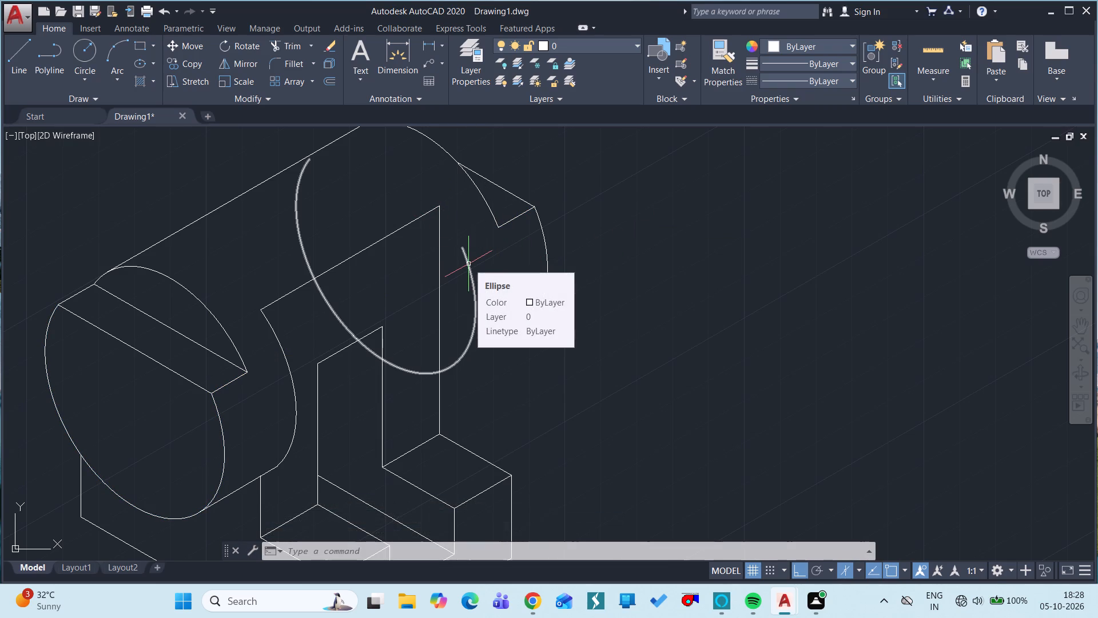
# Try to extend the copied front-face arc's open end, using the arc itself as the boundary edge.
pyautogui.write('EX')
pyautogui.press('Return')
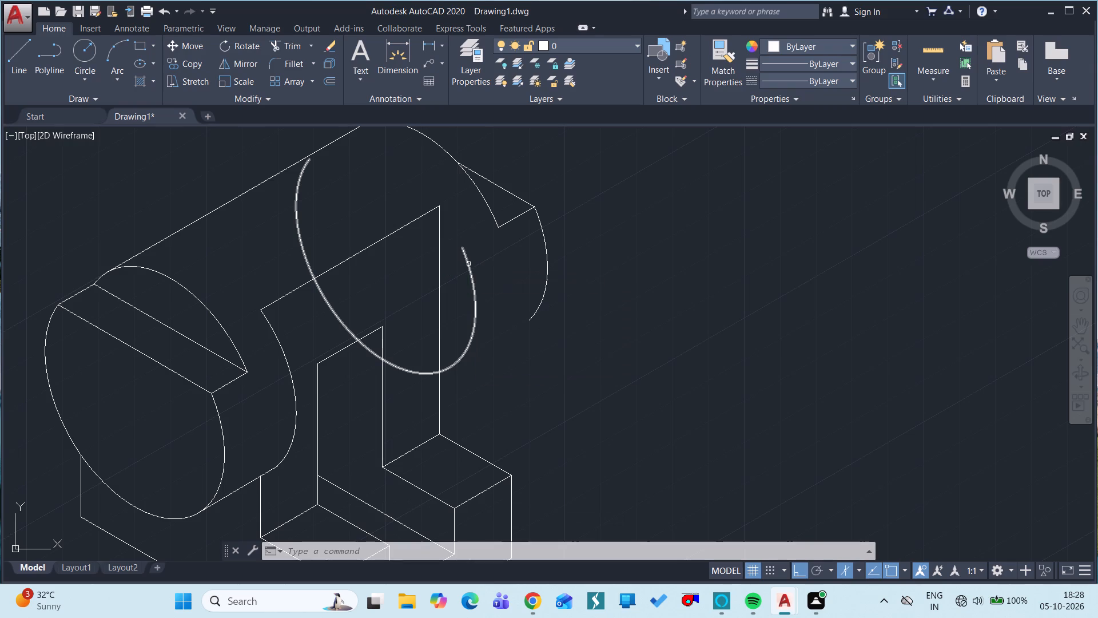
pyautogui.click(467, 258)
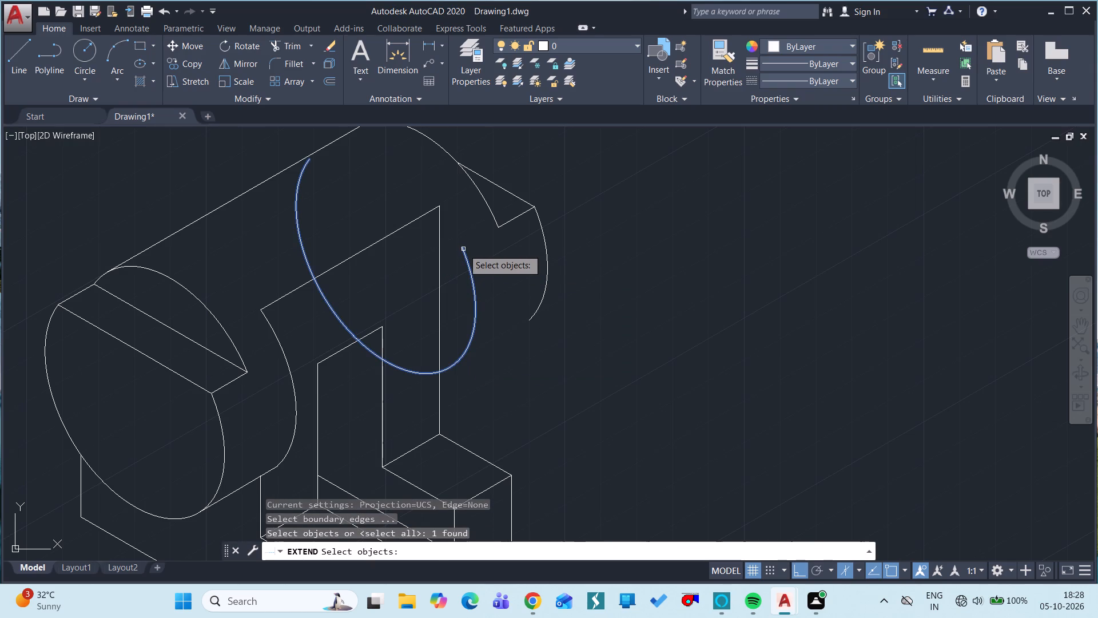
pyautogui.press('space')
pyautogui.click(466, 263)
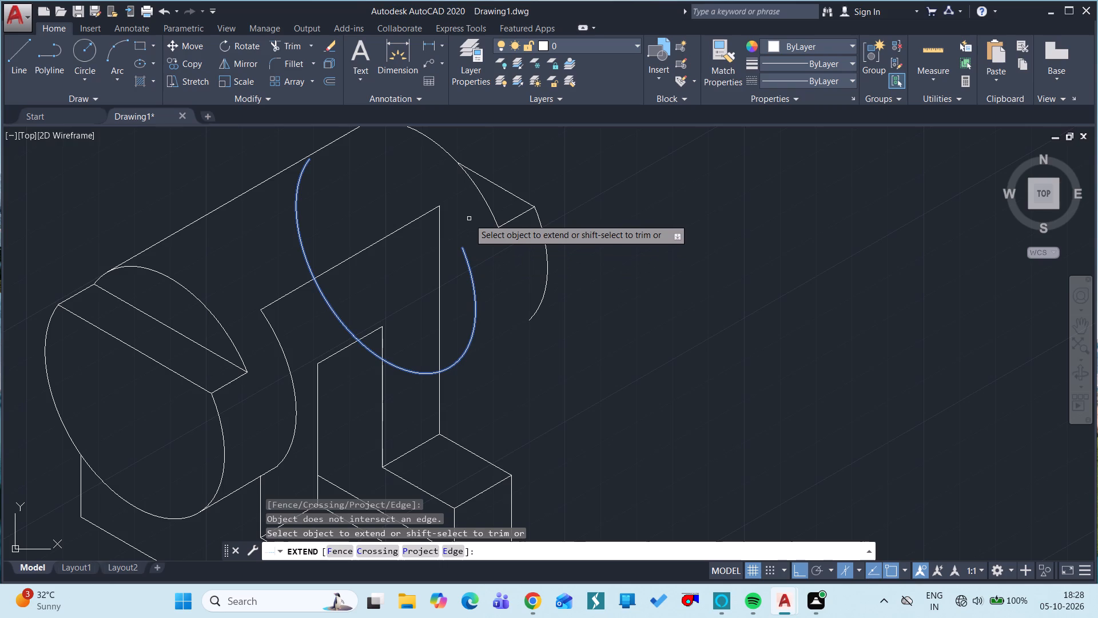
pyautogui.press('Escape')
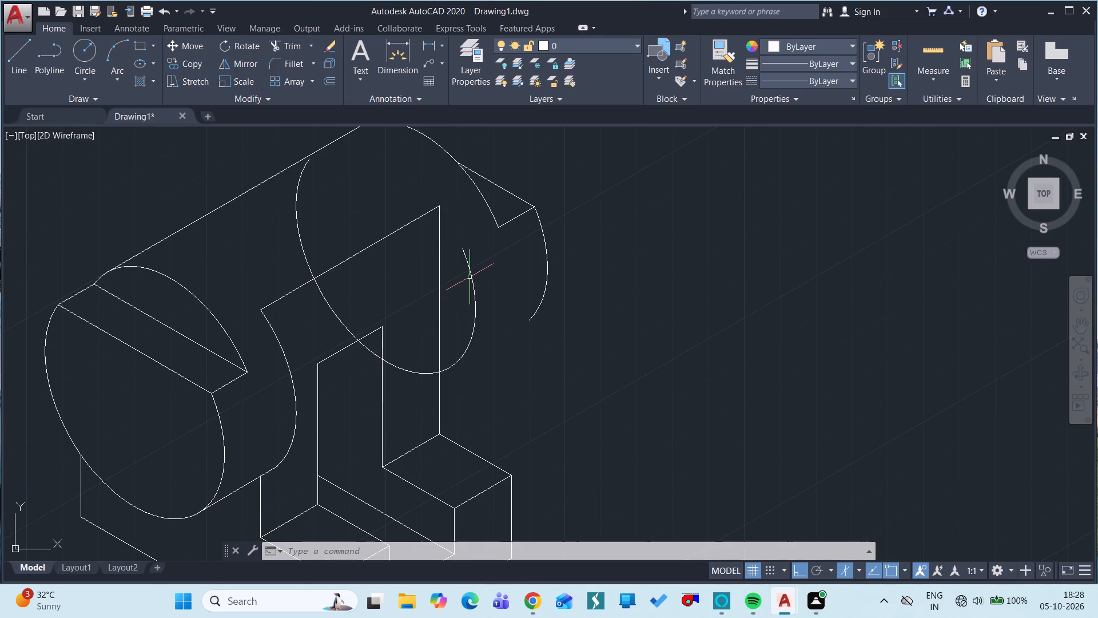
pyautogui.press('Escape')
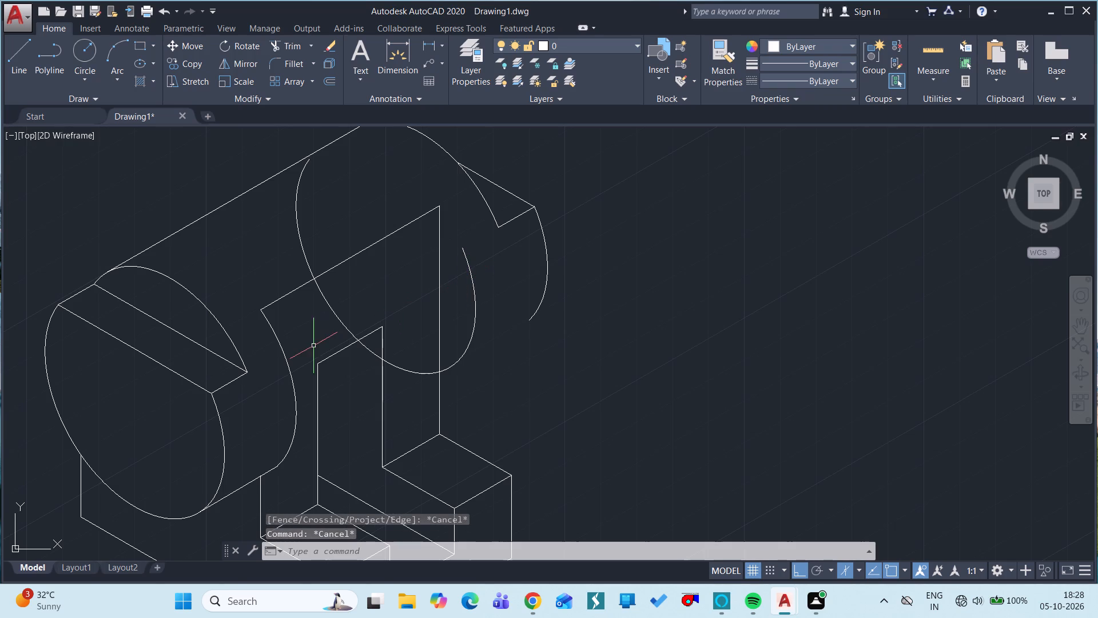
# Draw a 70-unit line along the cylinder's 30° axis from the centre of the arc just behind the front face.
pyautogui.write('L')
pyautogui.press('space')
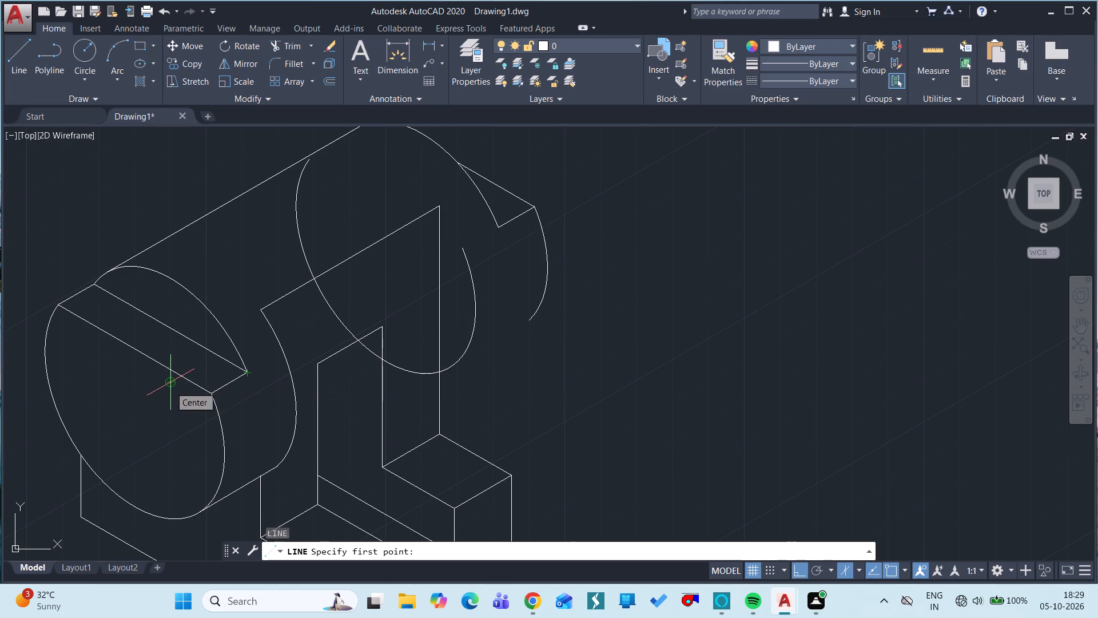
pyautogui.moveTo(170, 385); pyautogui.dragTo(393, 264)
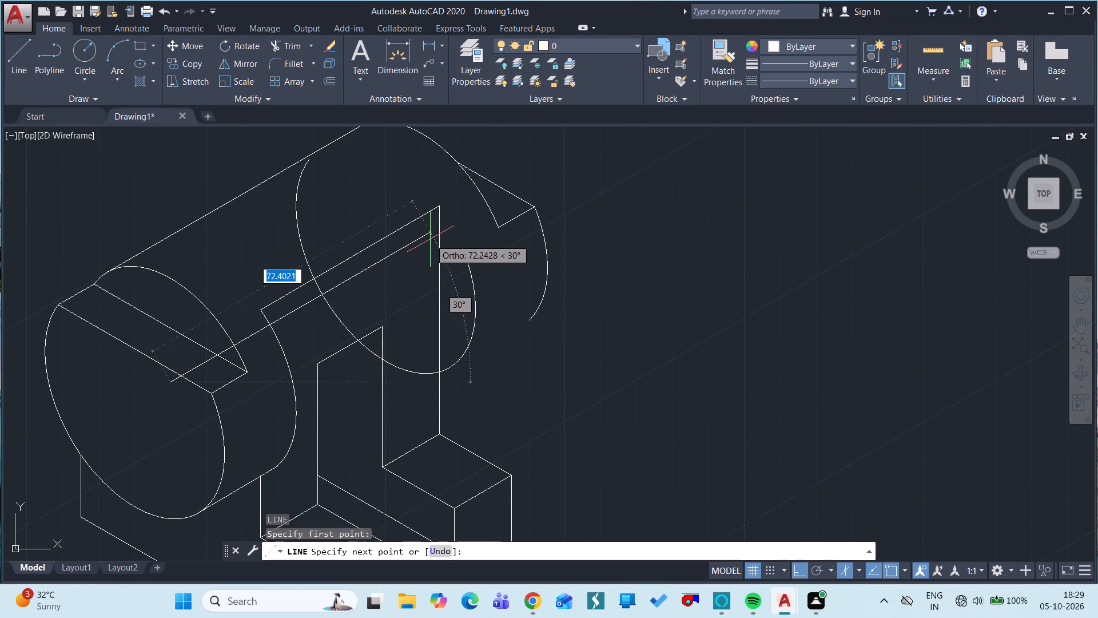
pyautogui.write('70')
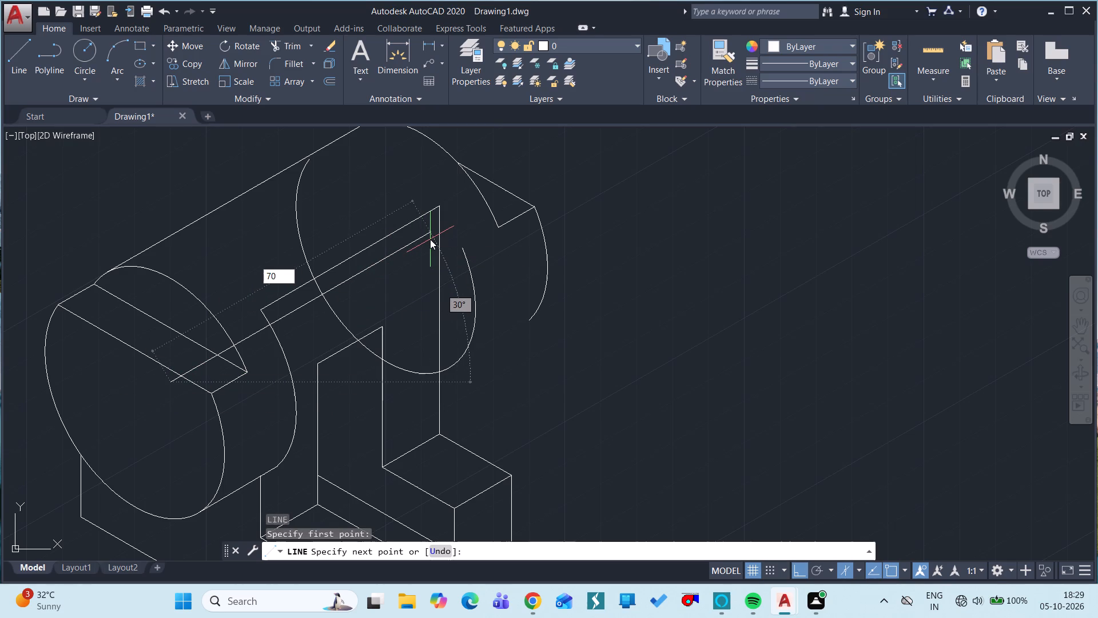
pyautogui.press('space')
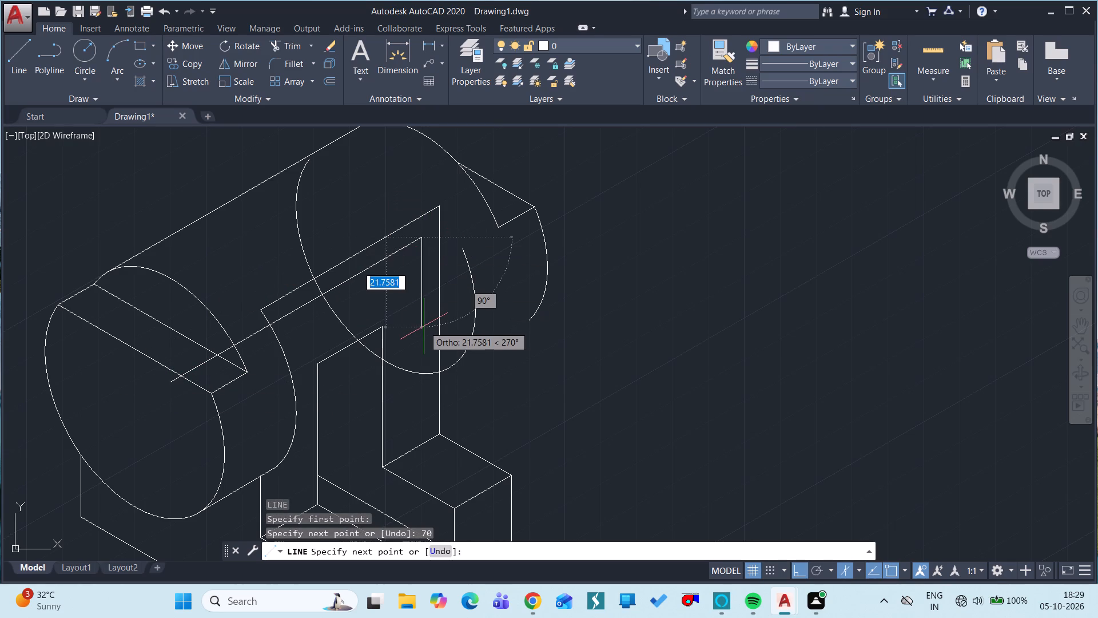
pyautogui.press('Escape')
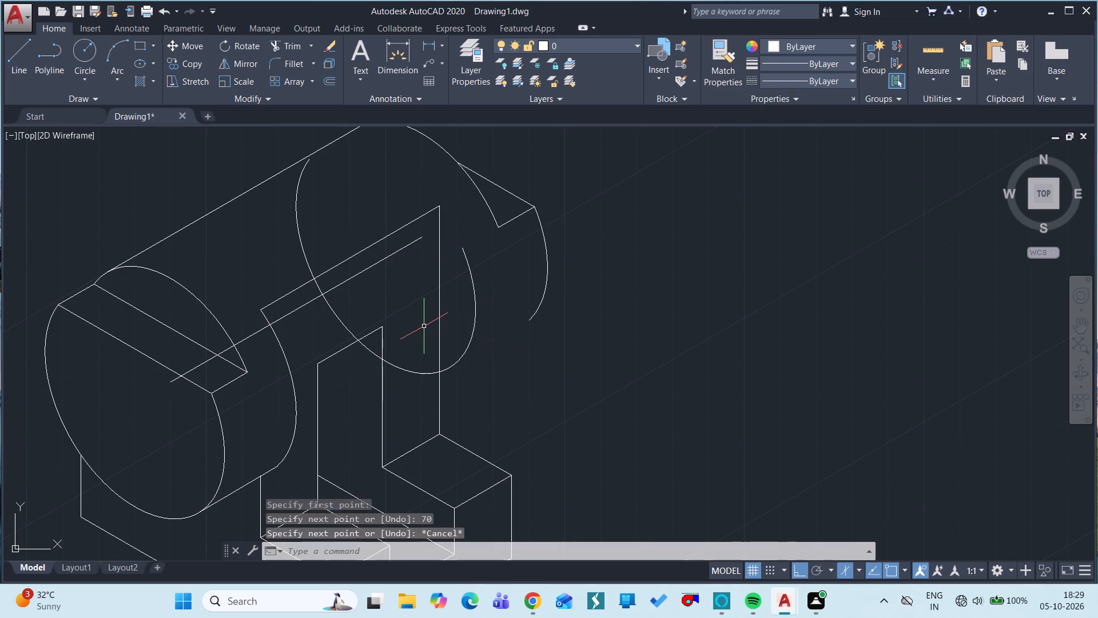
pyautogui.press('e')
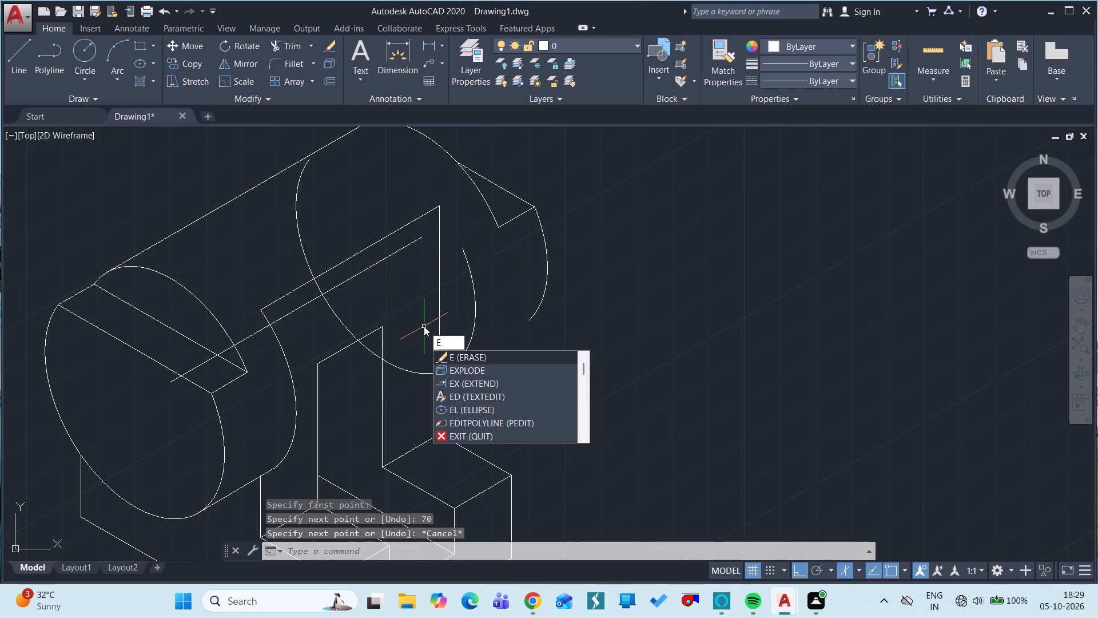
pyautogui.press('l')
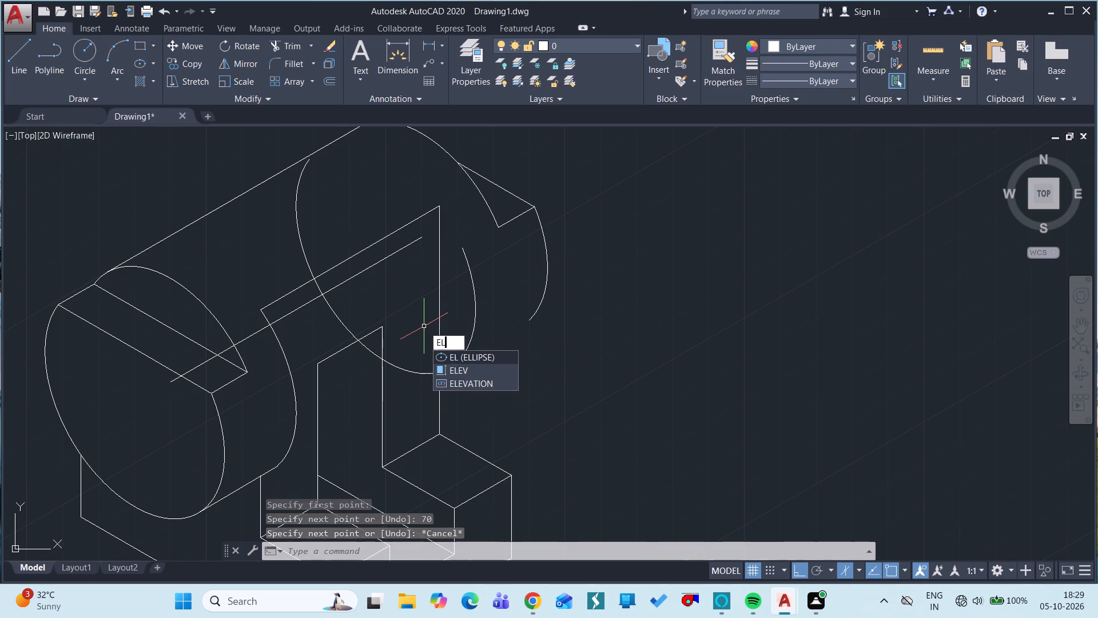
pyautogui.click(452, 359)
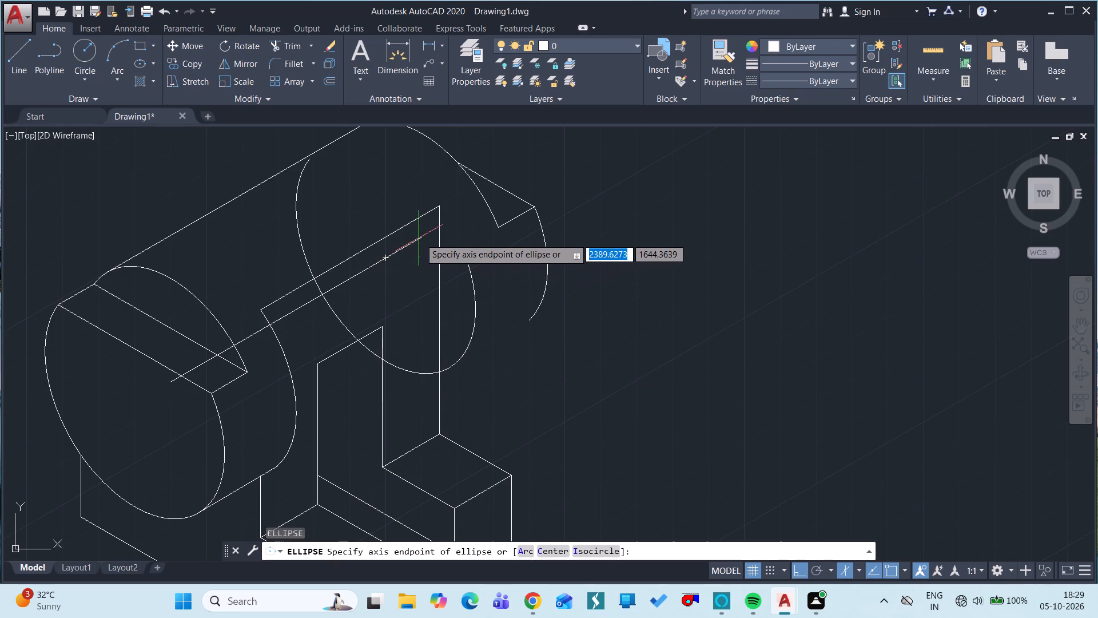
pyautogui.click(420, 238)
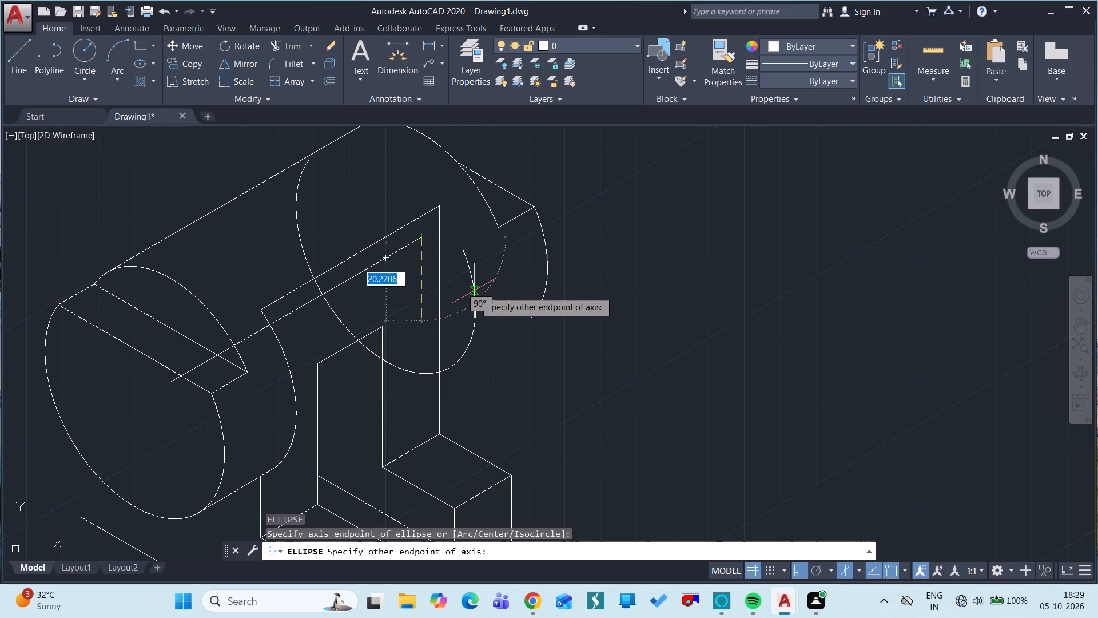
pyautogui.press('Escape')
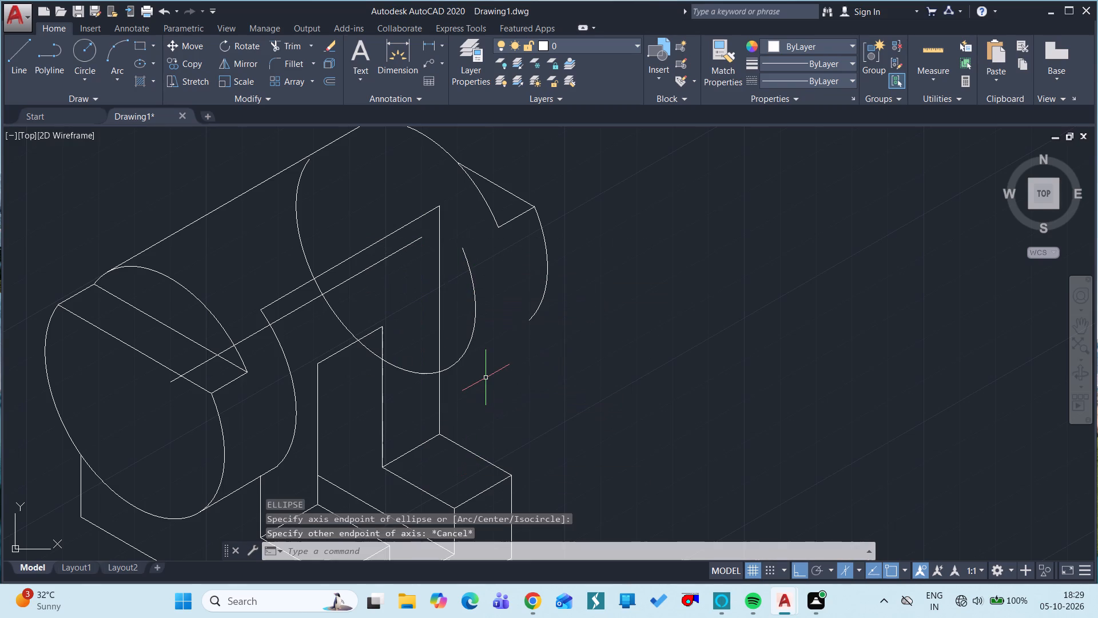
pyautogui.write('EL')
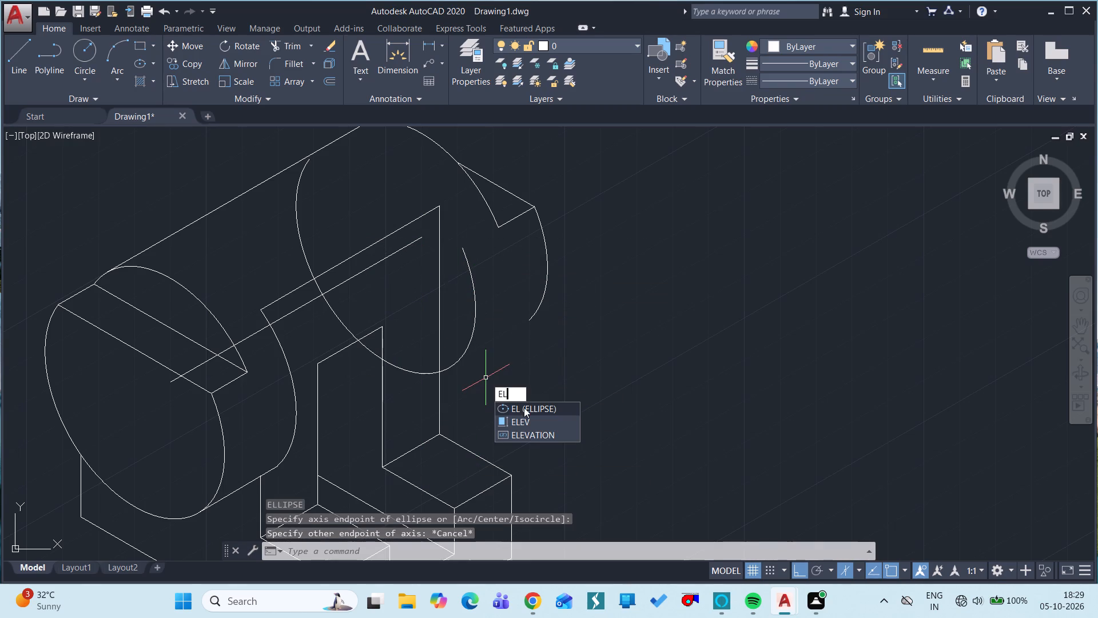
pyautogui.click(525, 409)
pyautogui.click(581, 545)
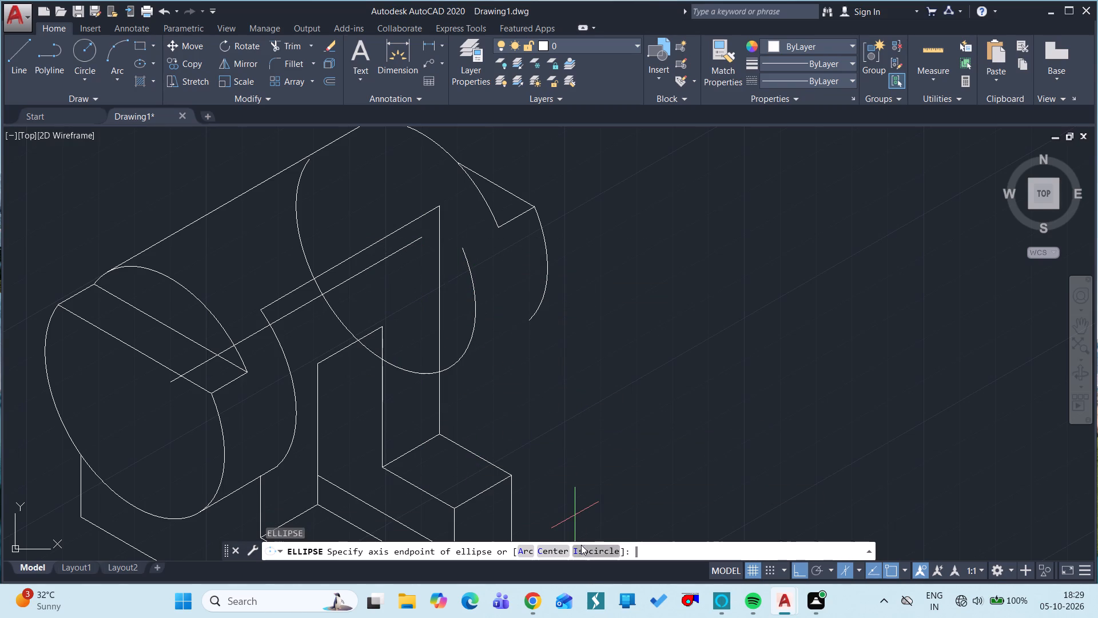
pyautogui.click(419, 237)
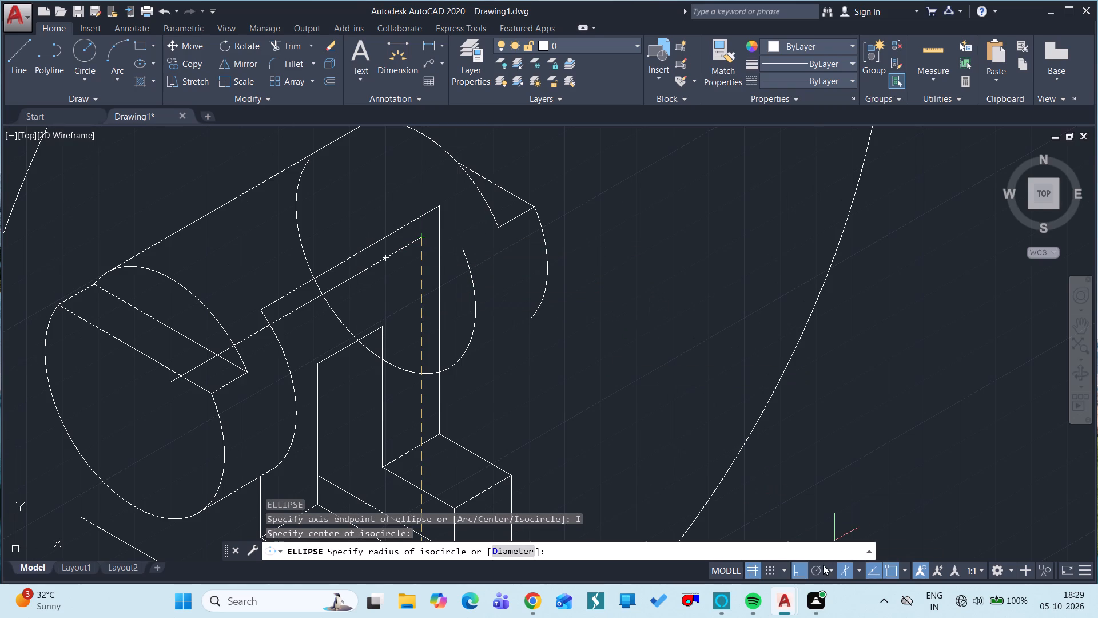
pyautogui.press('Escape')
# Switch the isometric drafting plane to Isoplane Left.
pyautogui.click(857, 567)
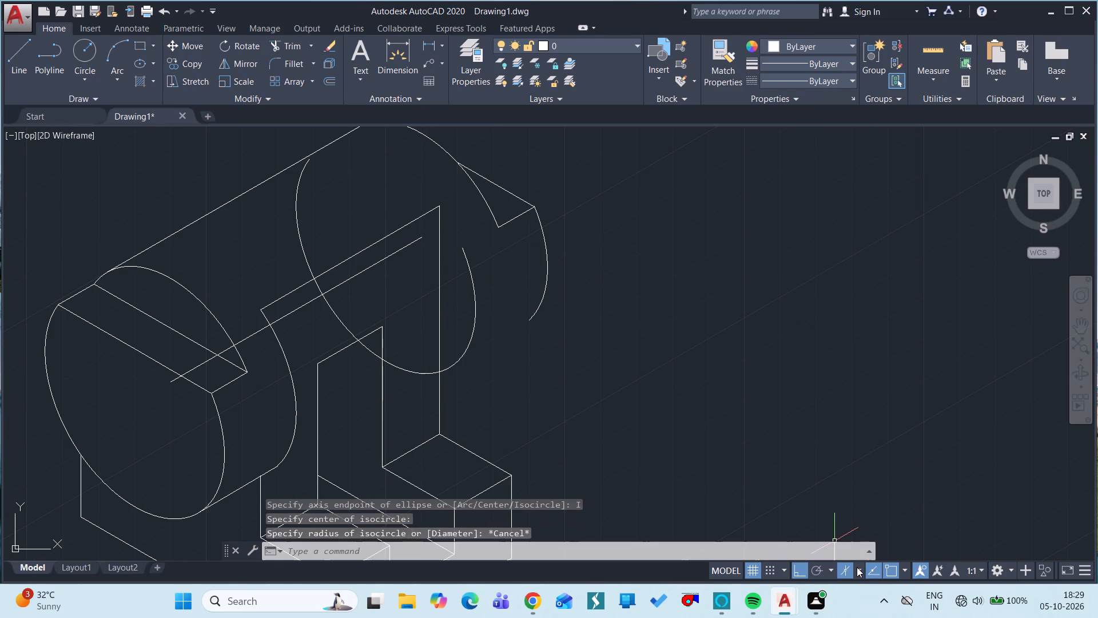
pyautogui.click(873, 501)
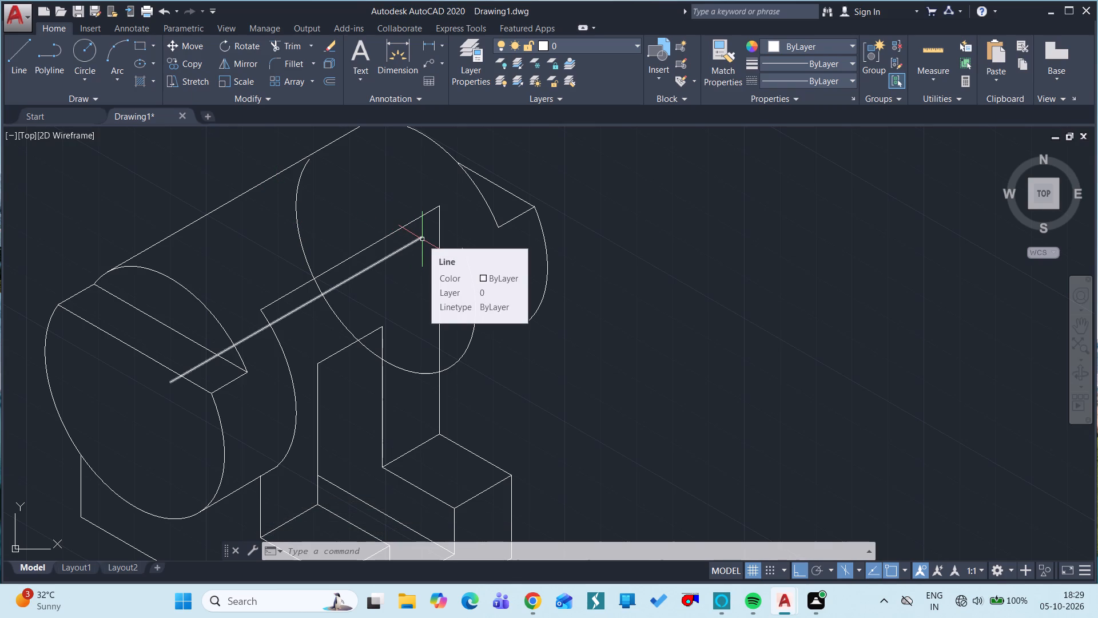
pyautogui.press('Escape')
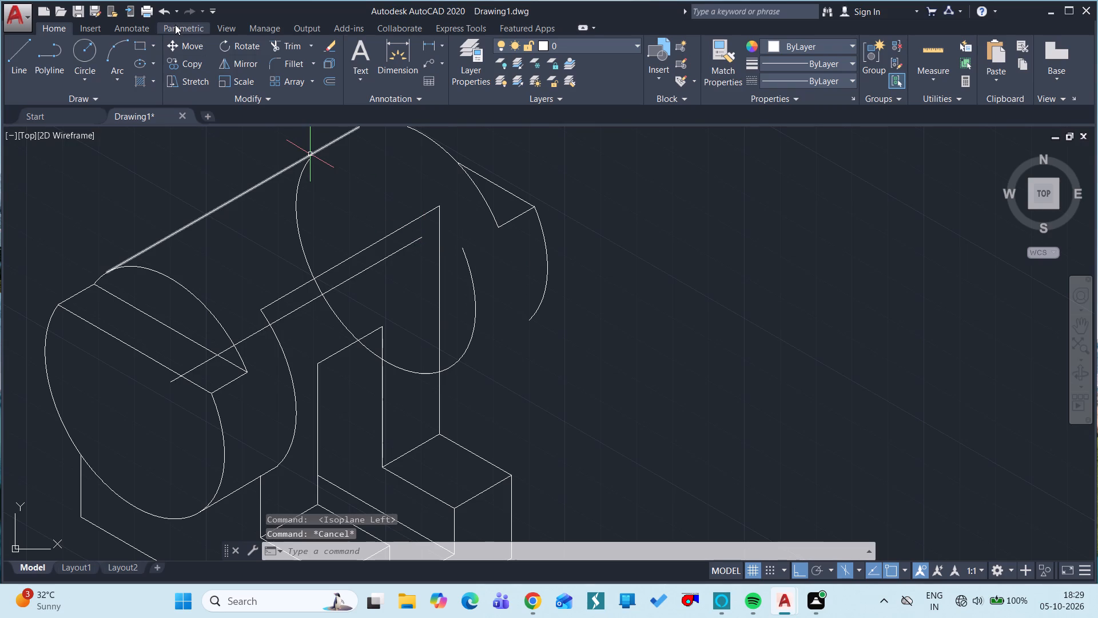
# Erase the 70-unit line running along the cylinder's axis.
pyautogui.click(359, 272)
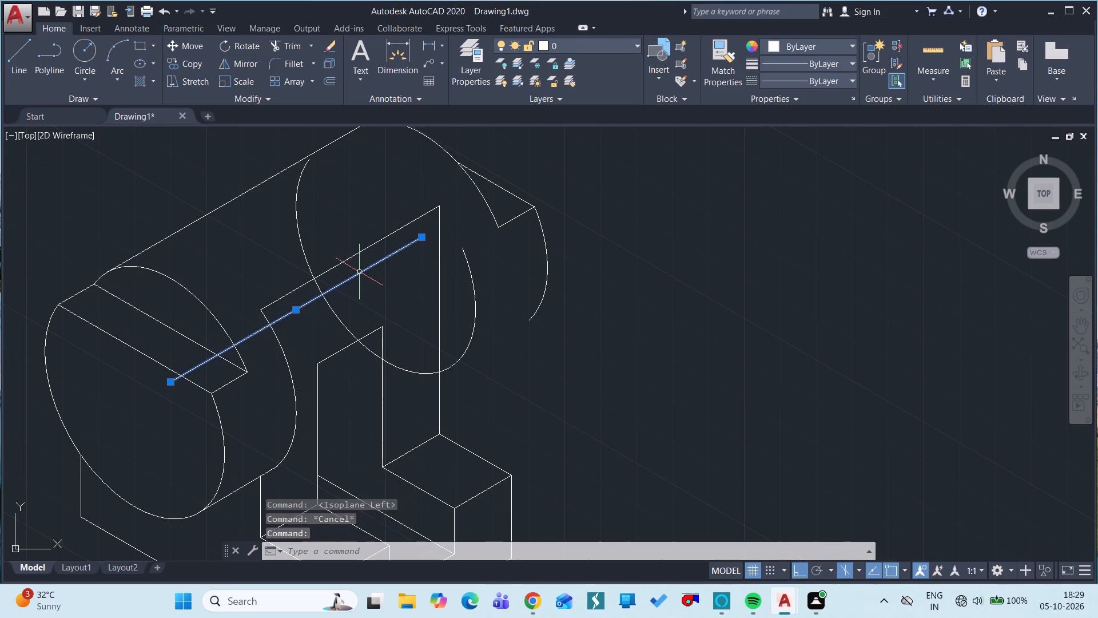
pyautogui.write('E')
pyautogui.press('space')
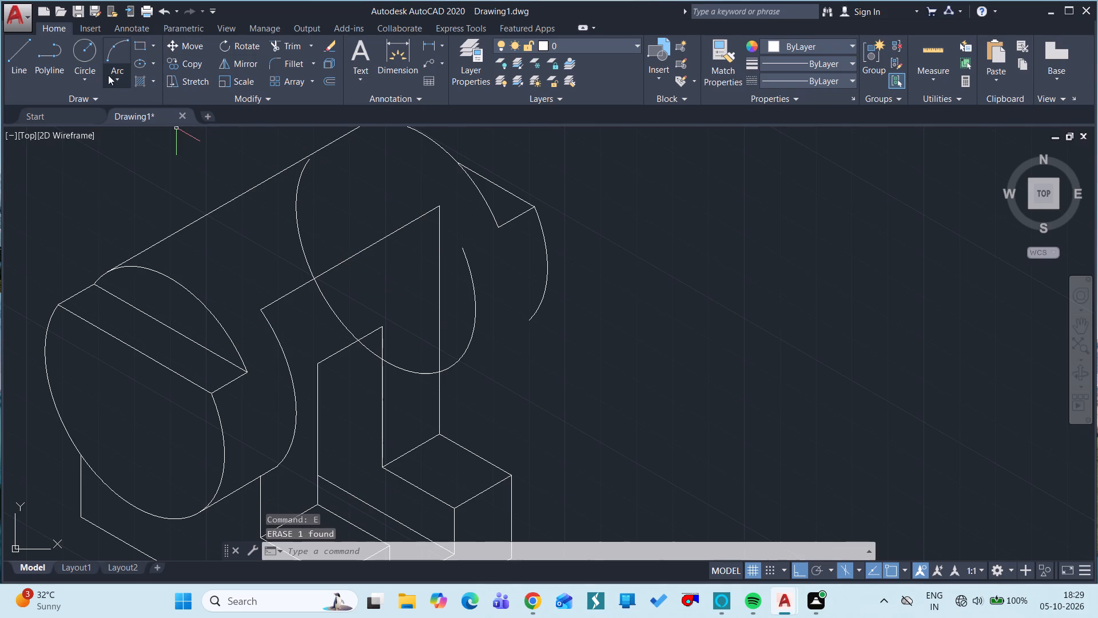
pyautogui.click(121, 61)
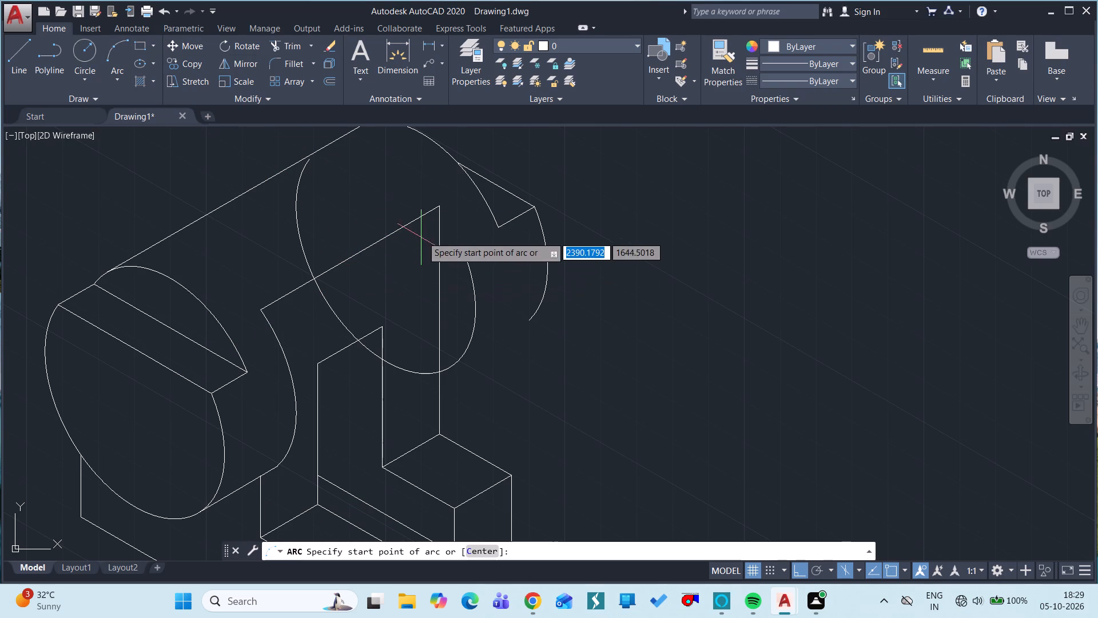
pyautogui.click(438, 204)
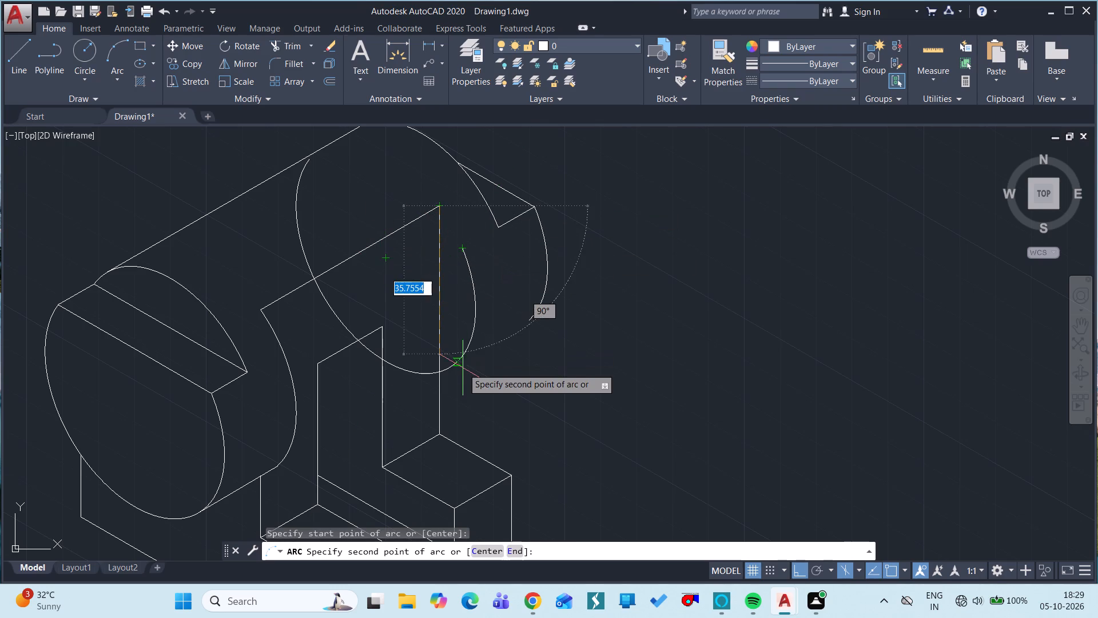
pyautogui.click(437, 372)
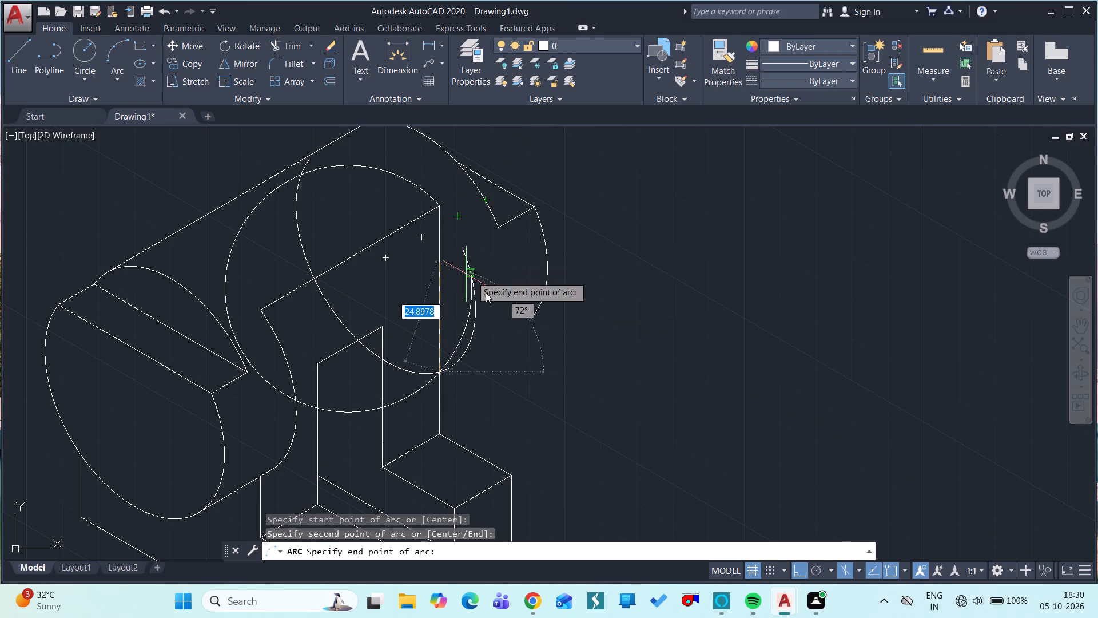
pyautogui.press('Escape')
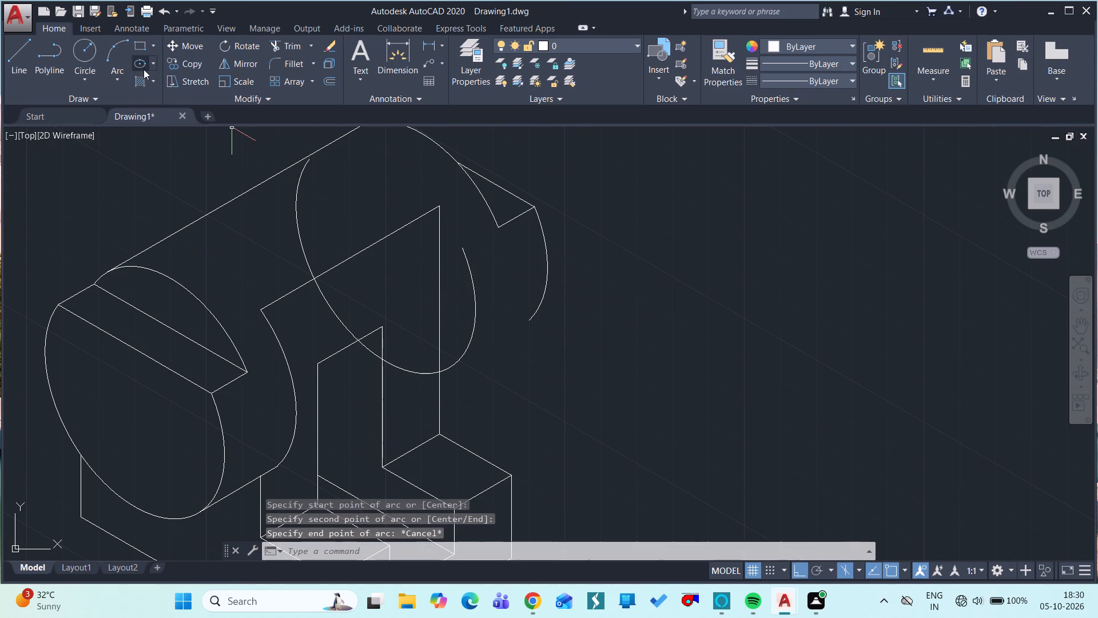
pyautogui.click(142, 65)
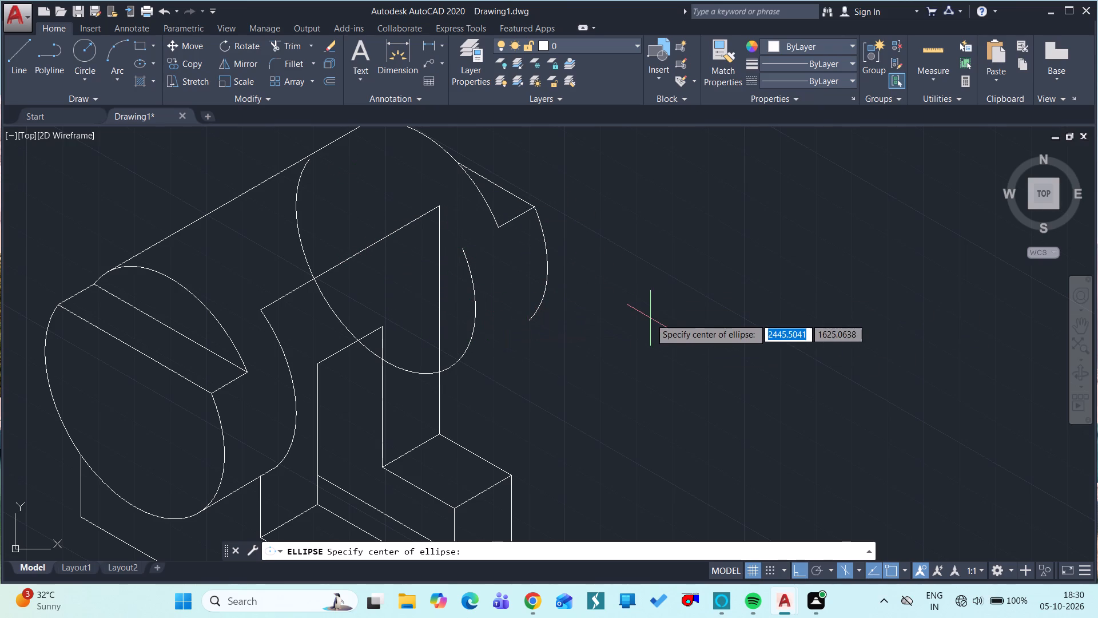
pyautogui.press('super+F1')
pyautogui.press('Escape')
# Erase the large copied front-face arc that overlaps the upright support.
pyautogui.click(486, 295)
pyautogui.click(470, 314)
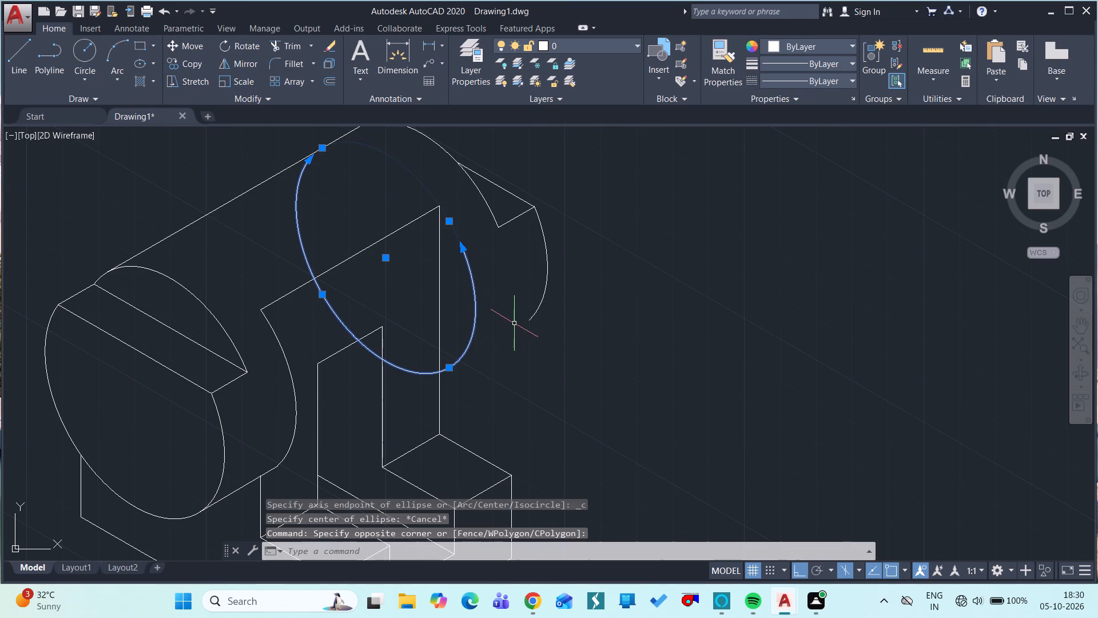
pyautogui.press('Delete')
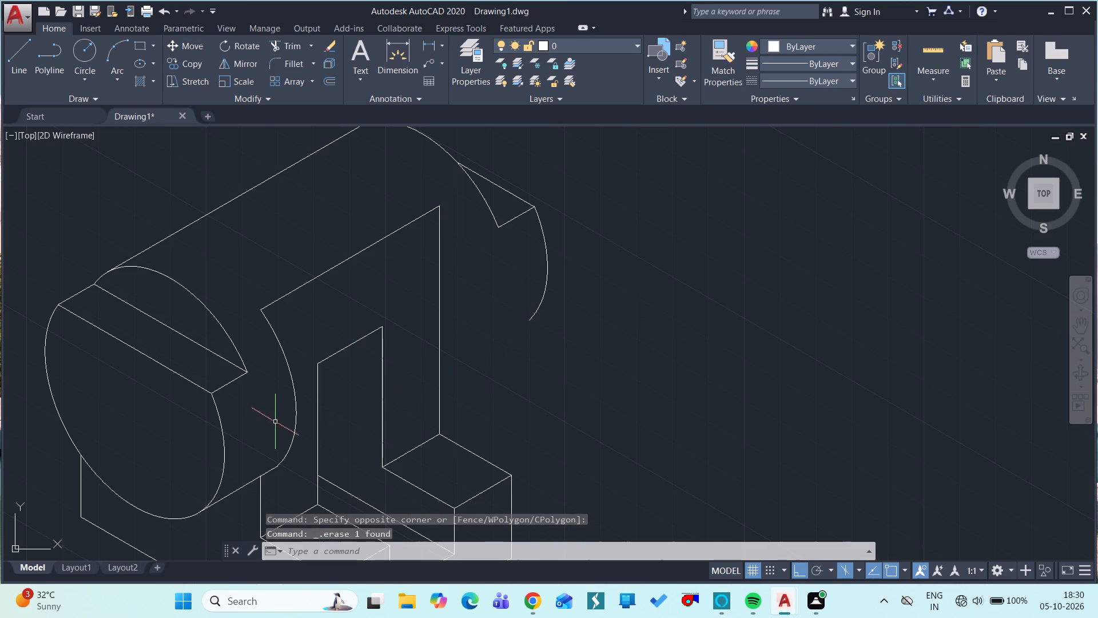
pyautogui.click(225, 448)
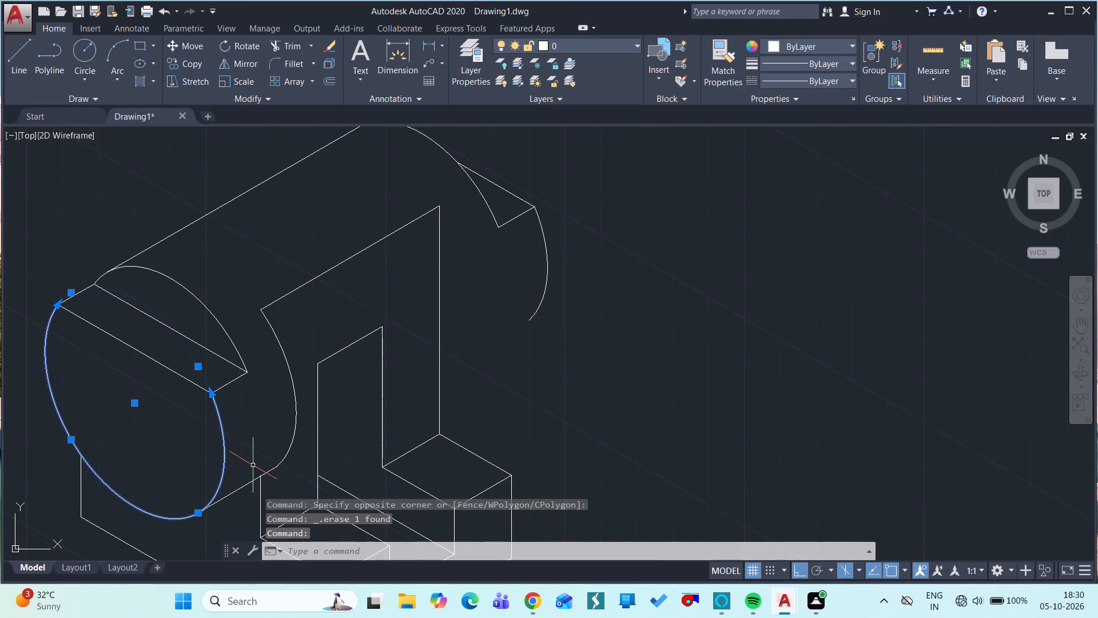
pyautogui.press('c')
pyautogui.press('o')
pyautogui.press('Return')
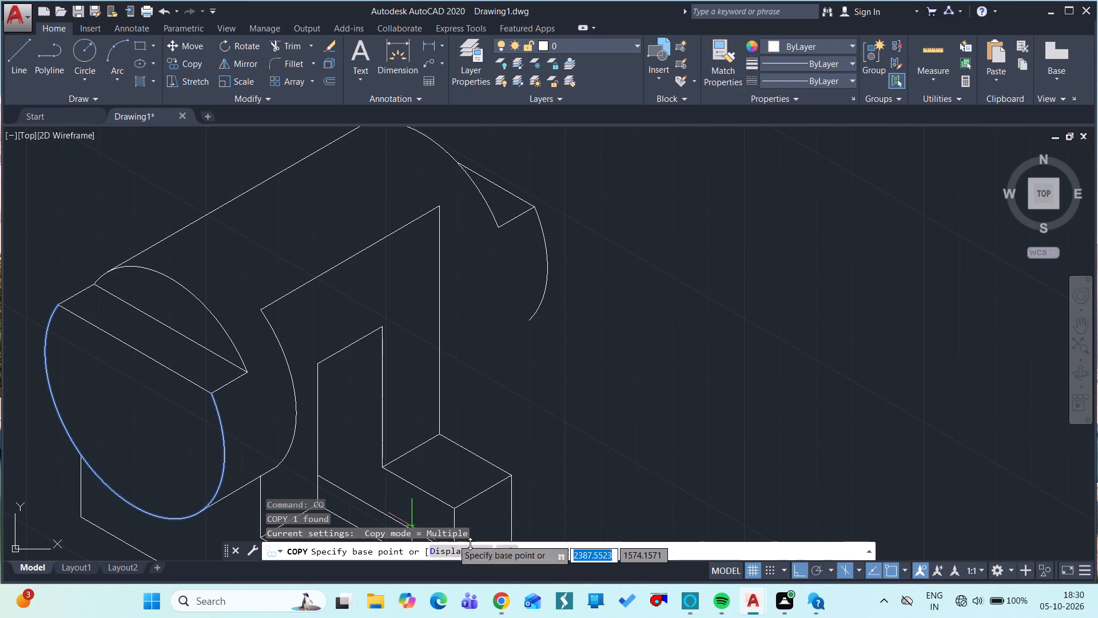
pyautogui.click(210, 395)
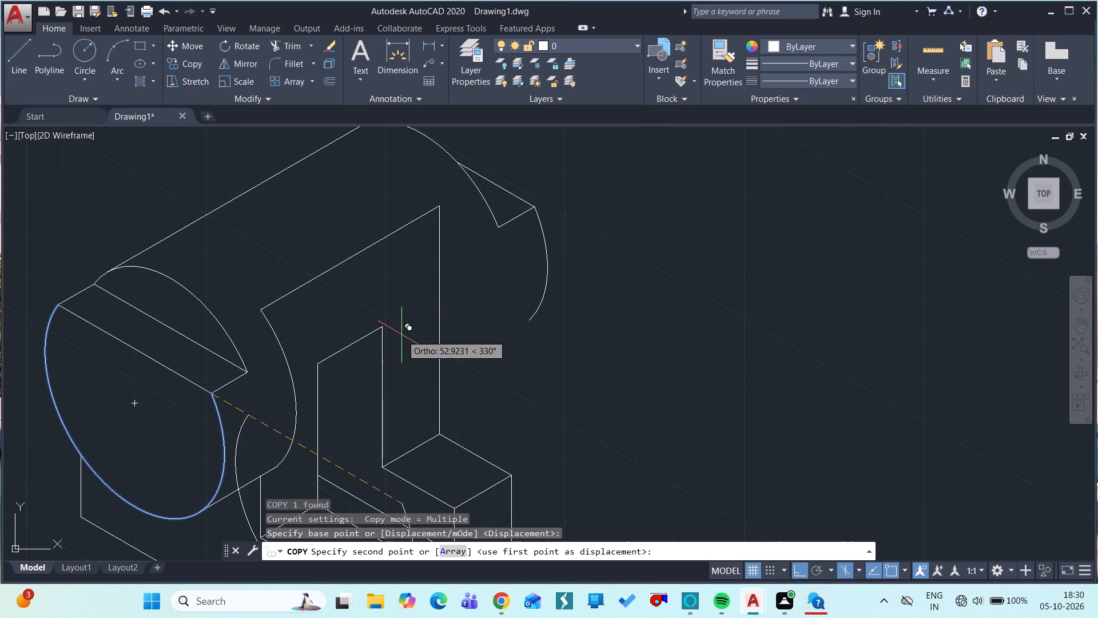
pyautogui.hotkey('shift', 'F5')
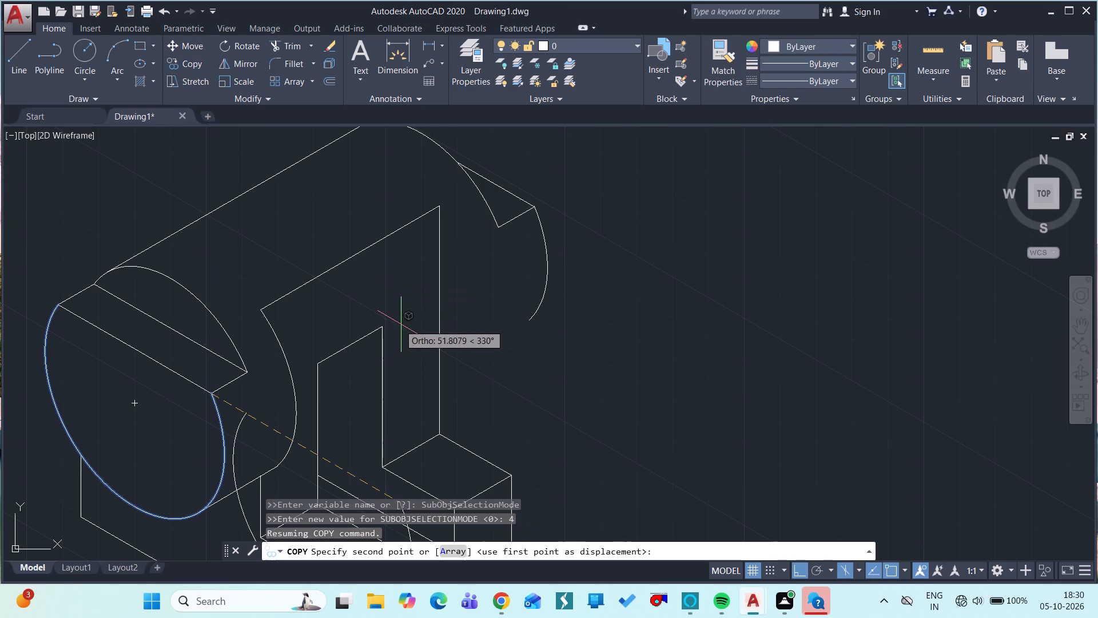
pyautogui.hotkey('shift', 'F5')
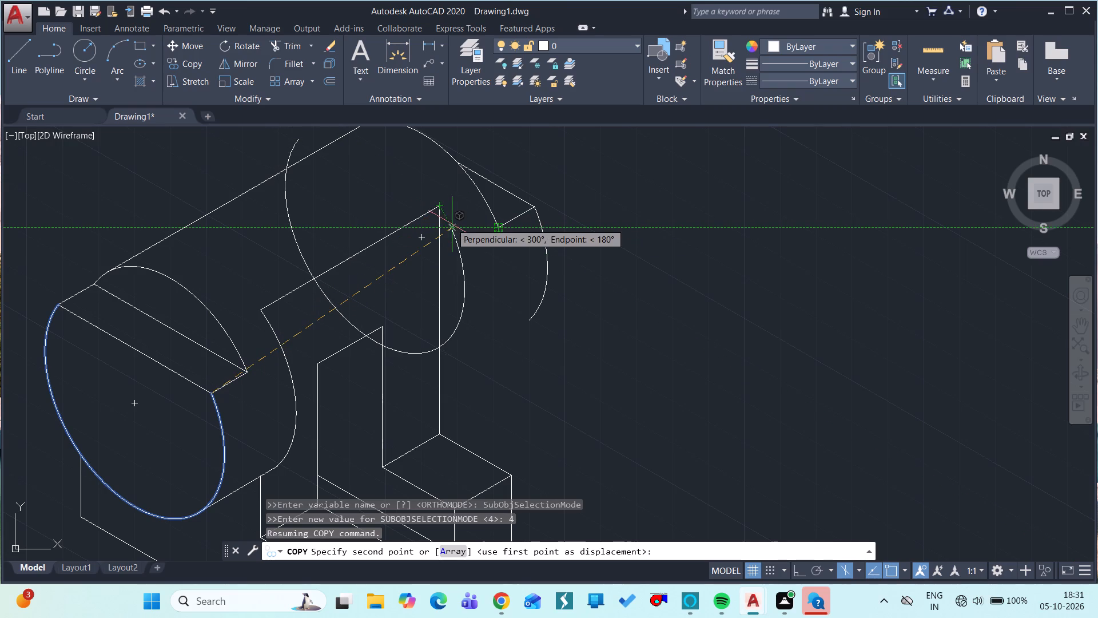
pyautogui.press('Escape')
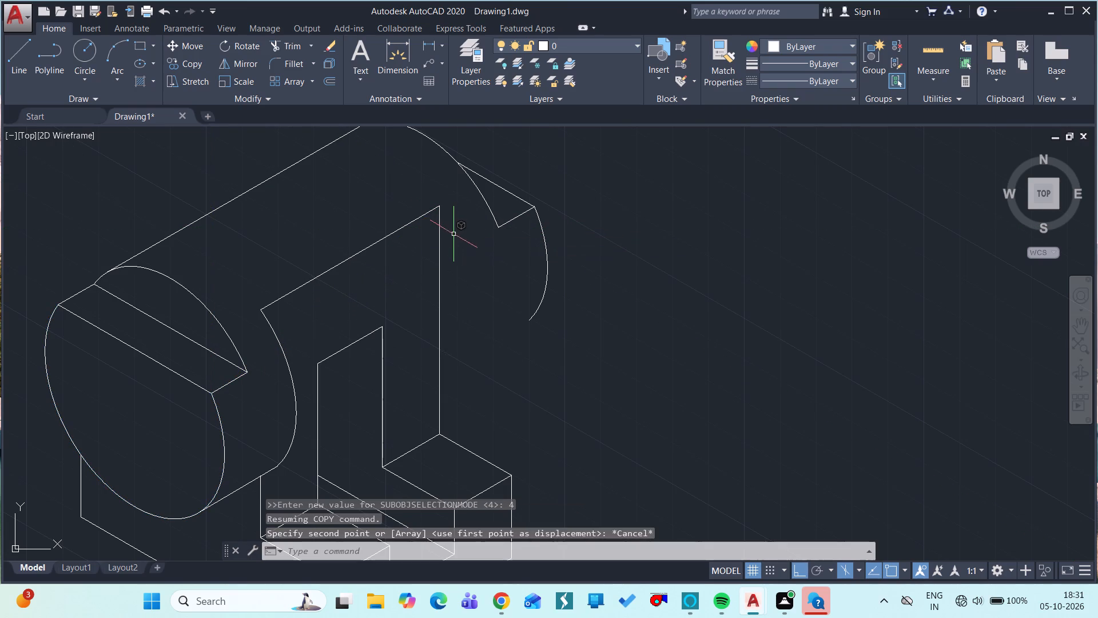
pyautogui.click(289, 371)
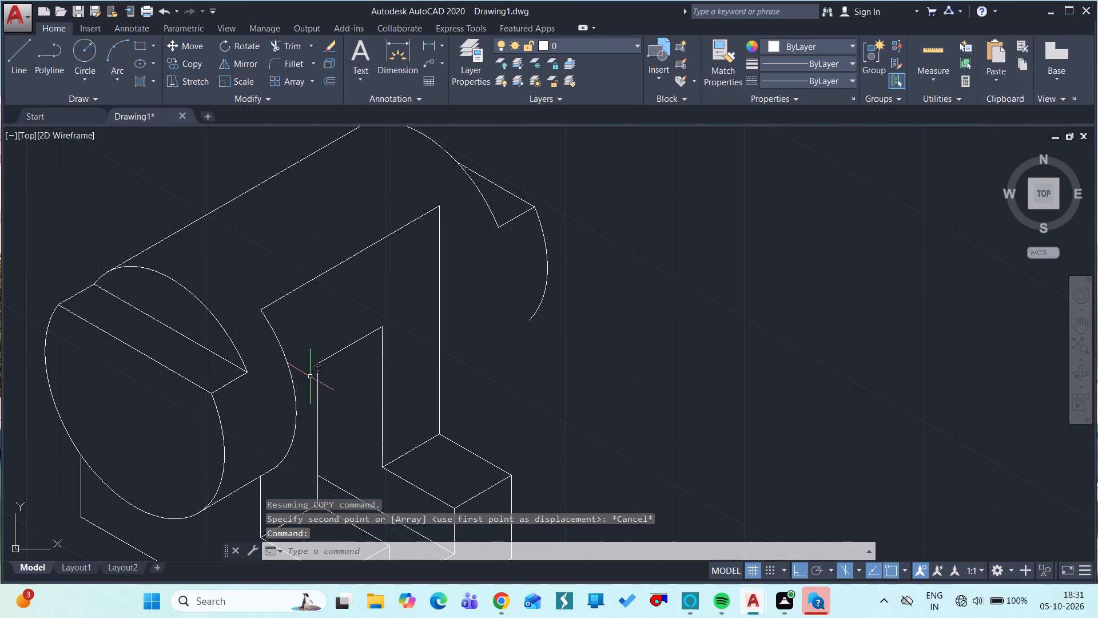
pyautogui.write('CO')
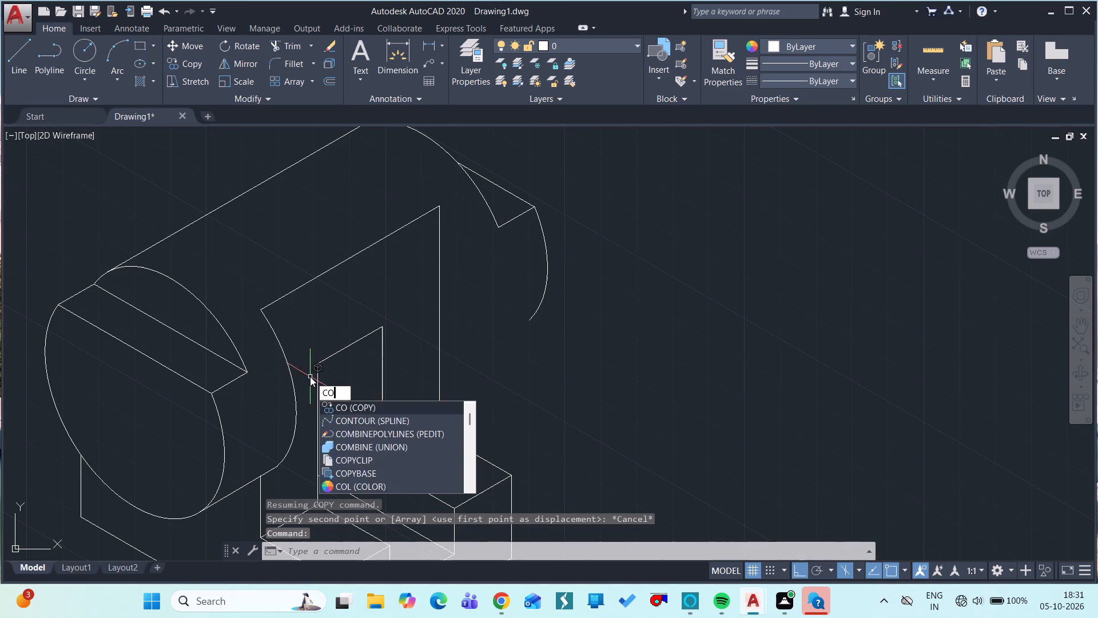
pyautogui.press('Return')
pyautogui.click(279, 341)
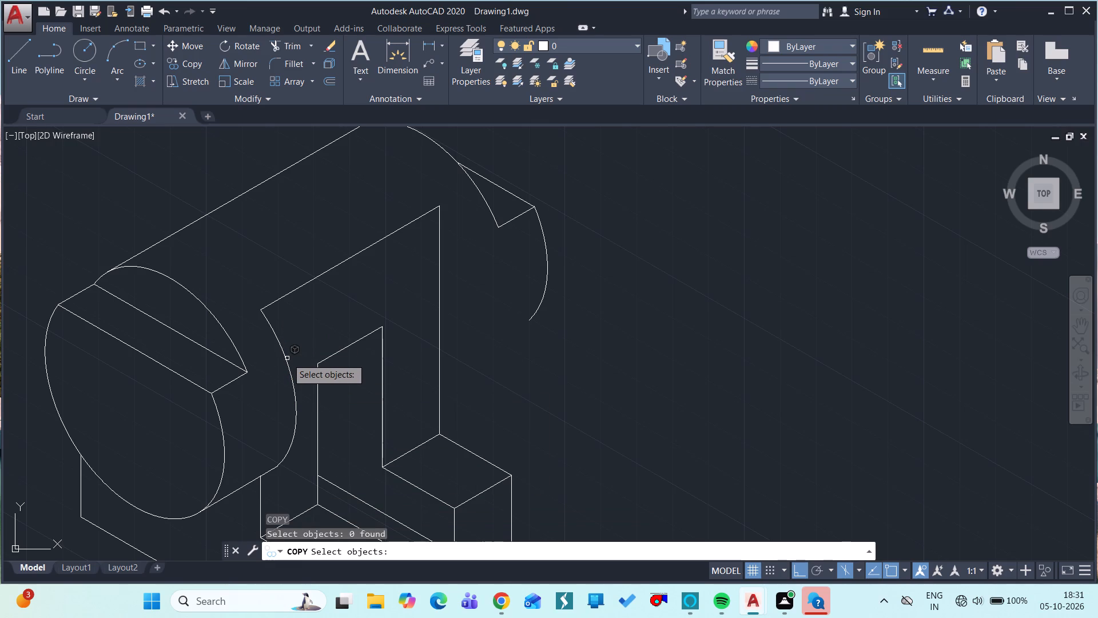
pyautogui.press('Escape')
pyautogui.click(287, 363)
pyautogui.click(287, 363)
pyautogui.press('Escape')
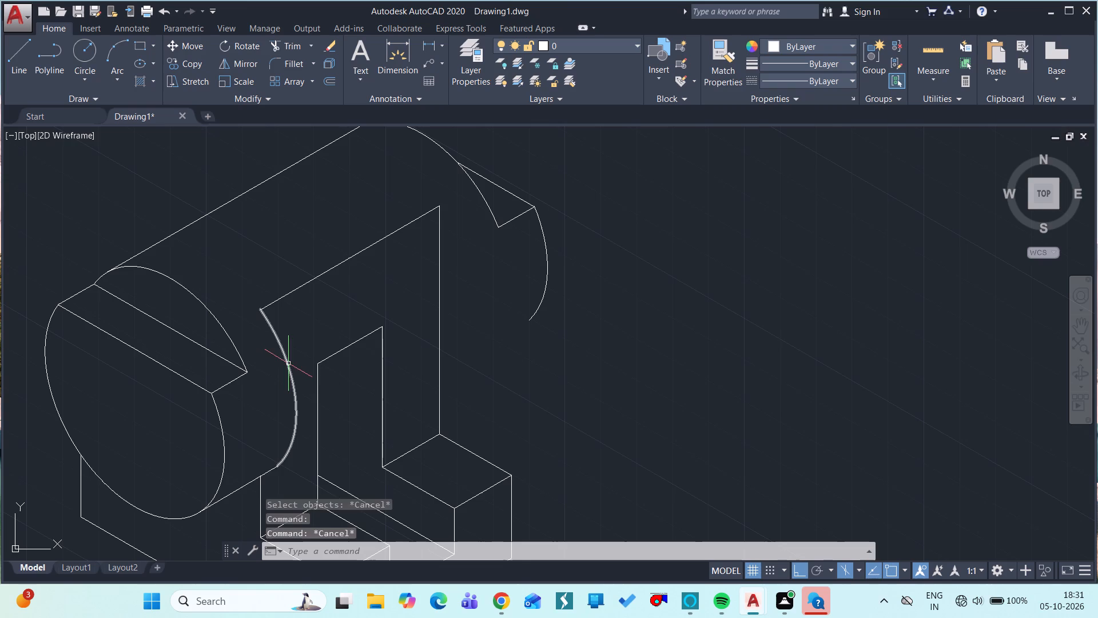
# Copy the short arc behind the front face about 50 units along the 30° axis, from its upper end to the far top corner of the support.
pyautogui.click(288, 363)
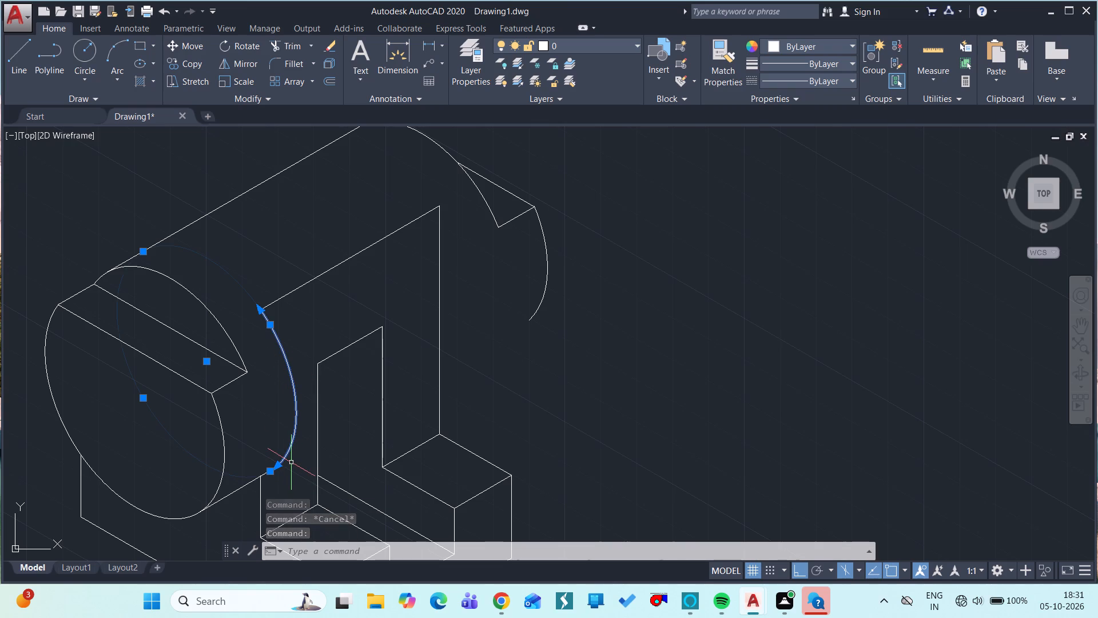
pyautogui.write('CO')
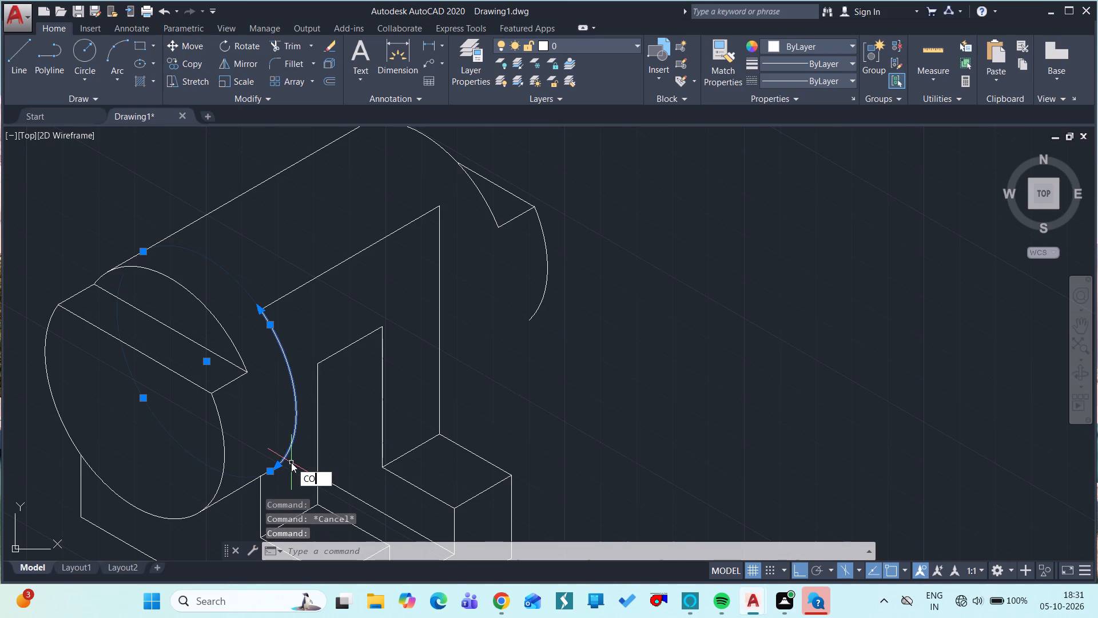
pyautogui.press('Return')
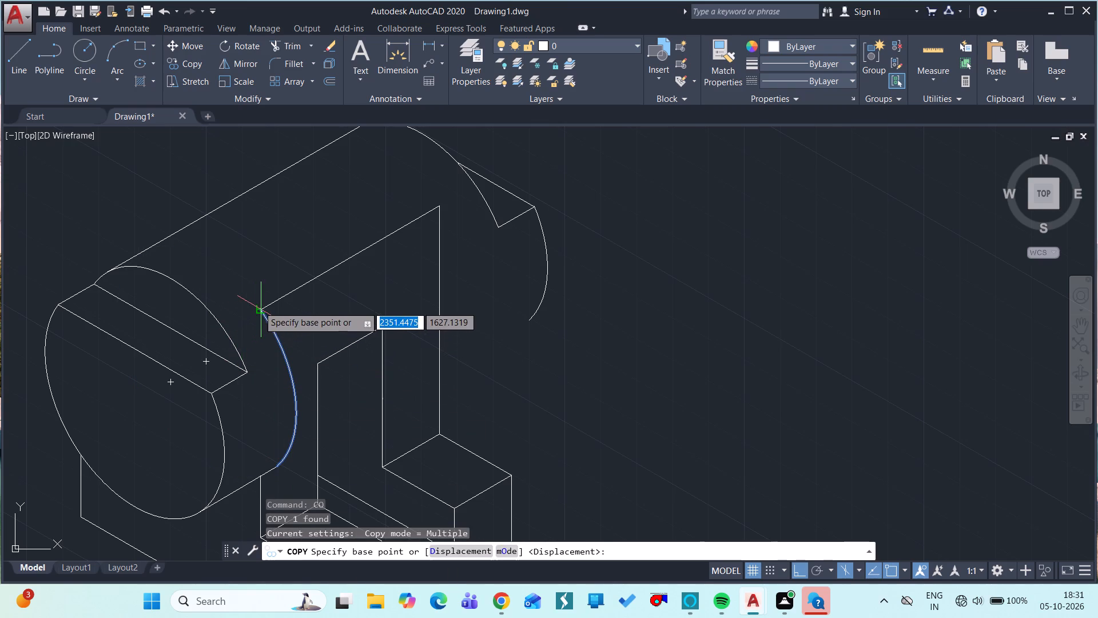
pyautogui.click(258, 306)
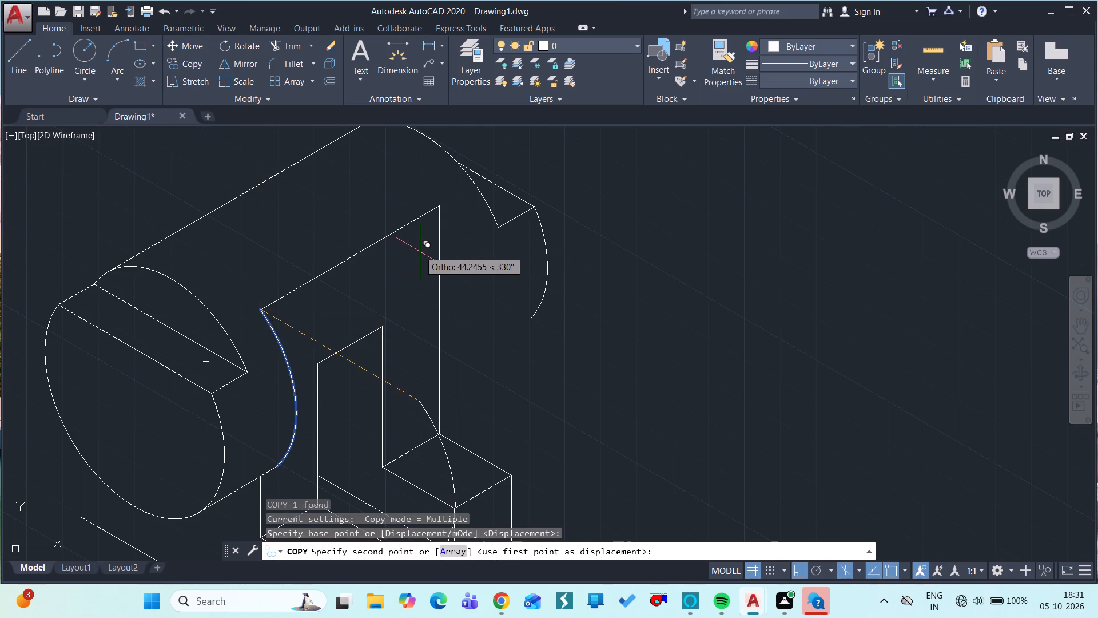
pyautogui.hotkey('shift', 'F5')
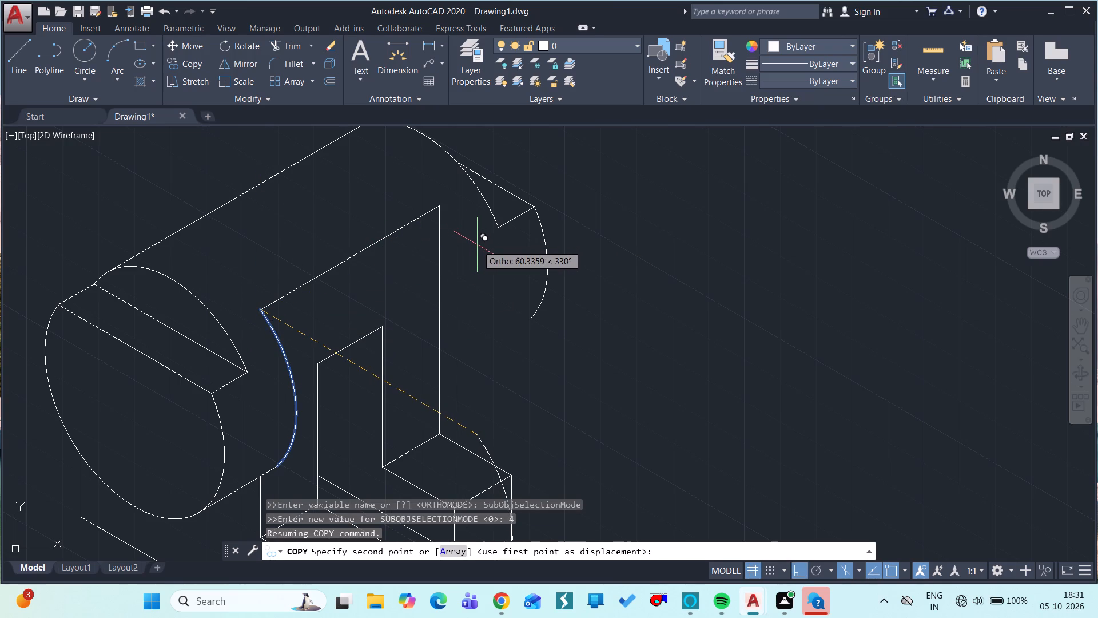
pyautogui.hotkey('shift', 'F5')
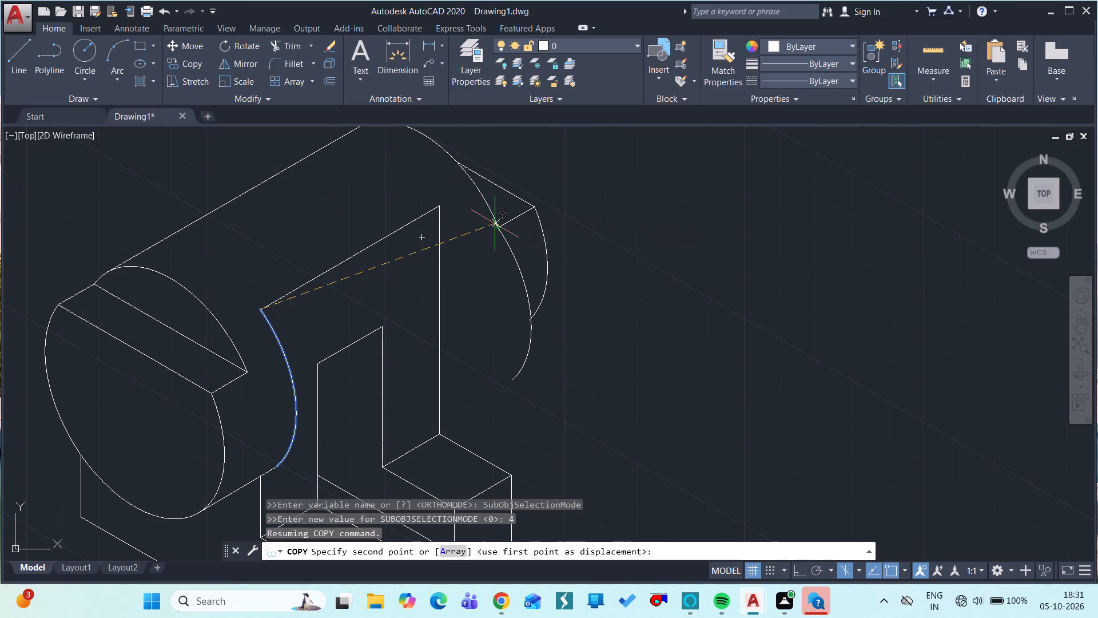
pyautogui.click(440, 208)
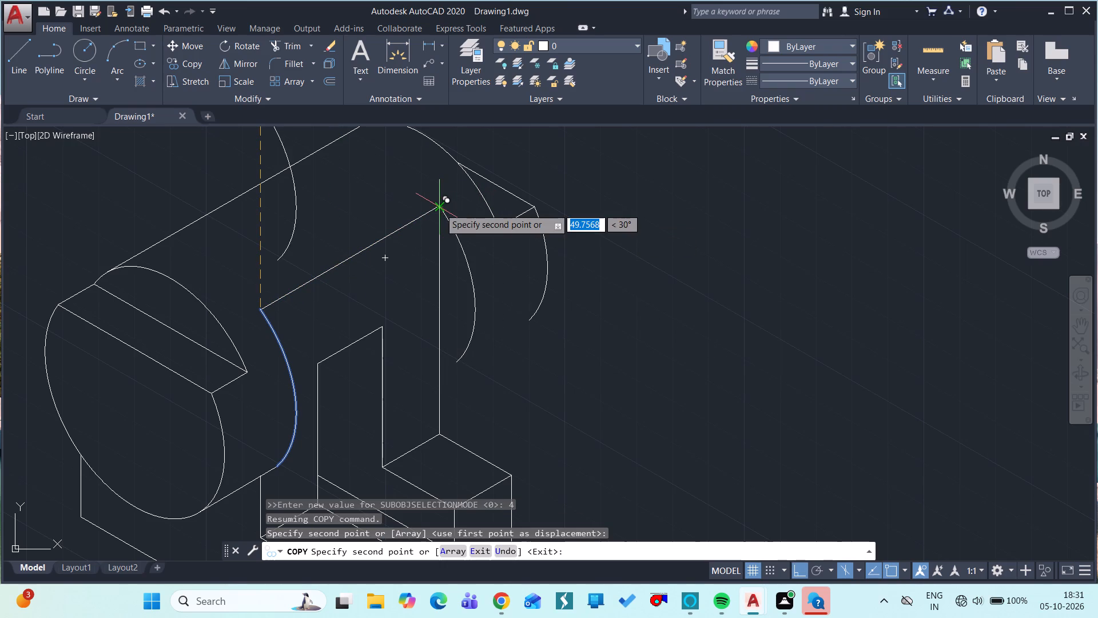
pyautogui.press('Escape')
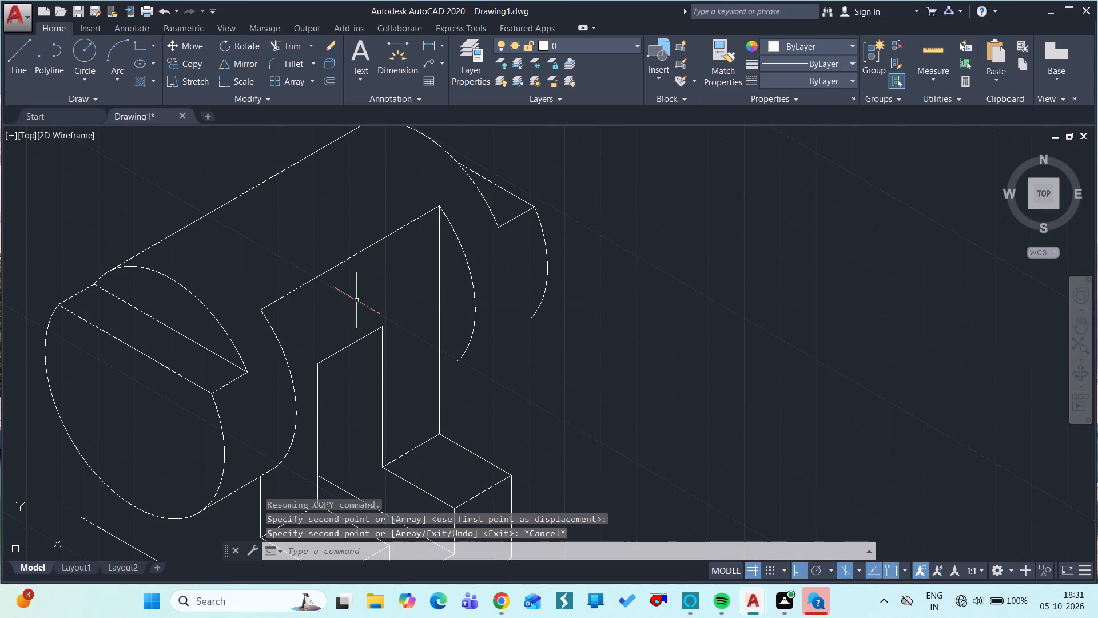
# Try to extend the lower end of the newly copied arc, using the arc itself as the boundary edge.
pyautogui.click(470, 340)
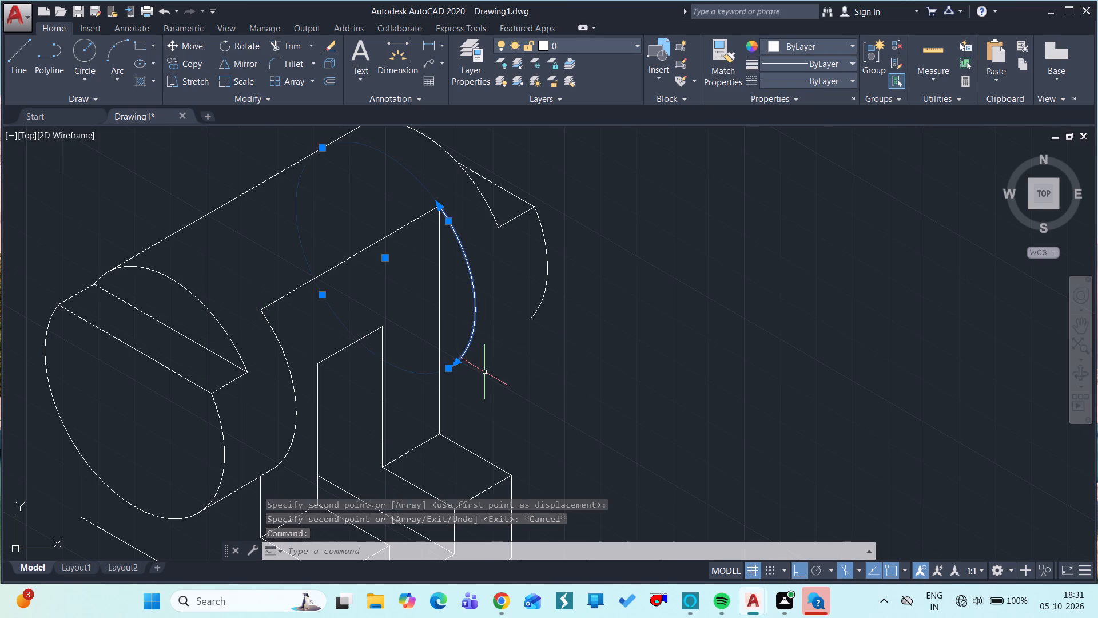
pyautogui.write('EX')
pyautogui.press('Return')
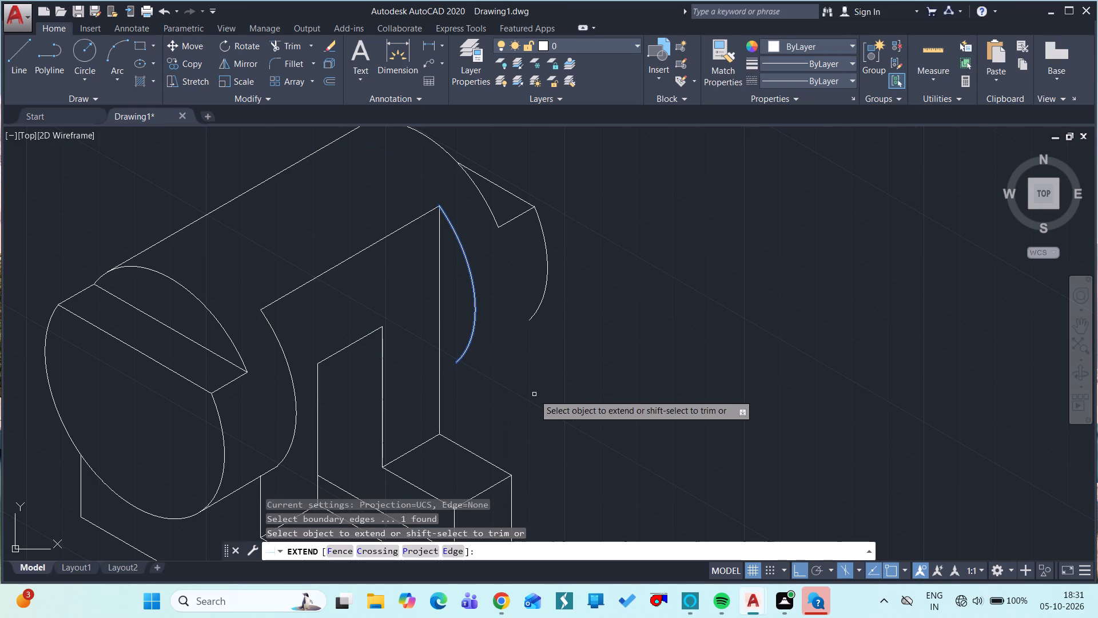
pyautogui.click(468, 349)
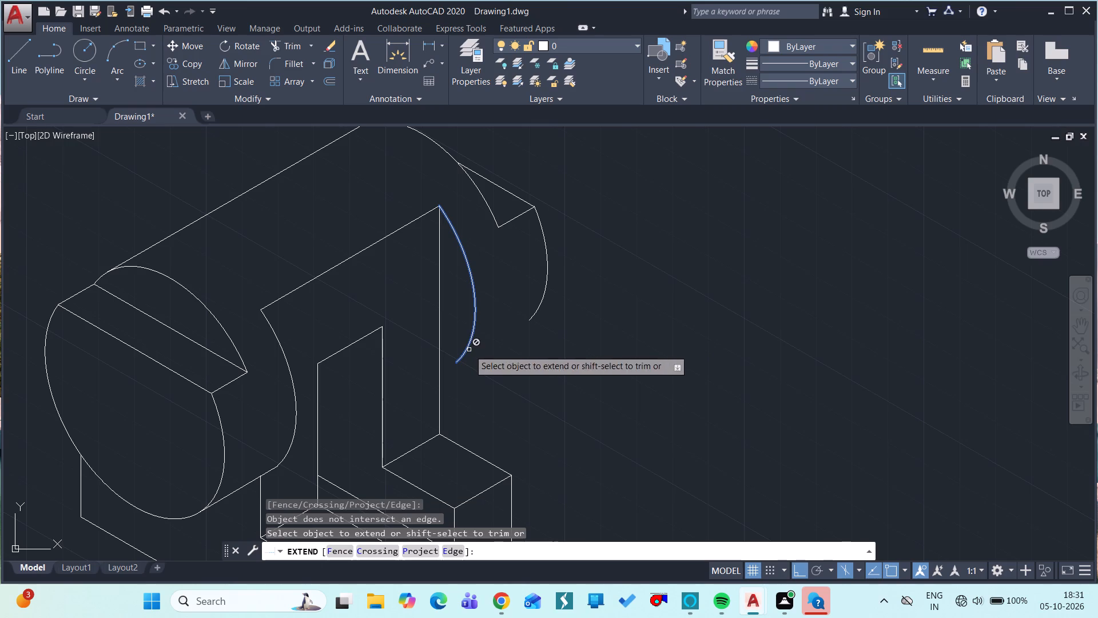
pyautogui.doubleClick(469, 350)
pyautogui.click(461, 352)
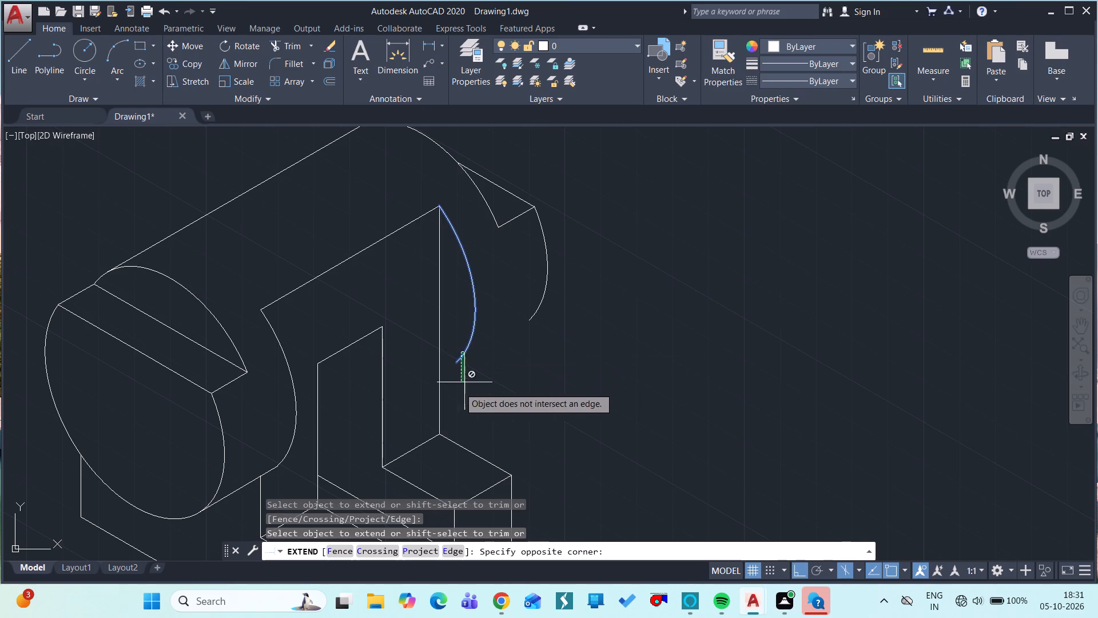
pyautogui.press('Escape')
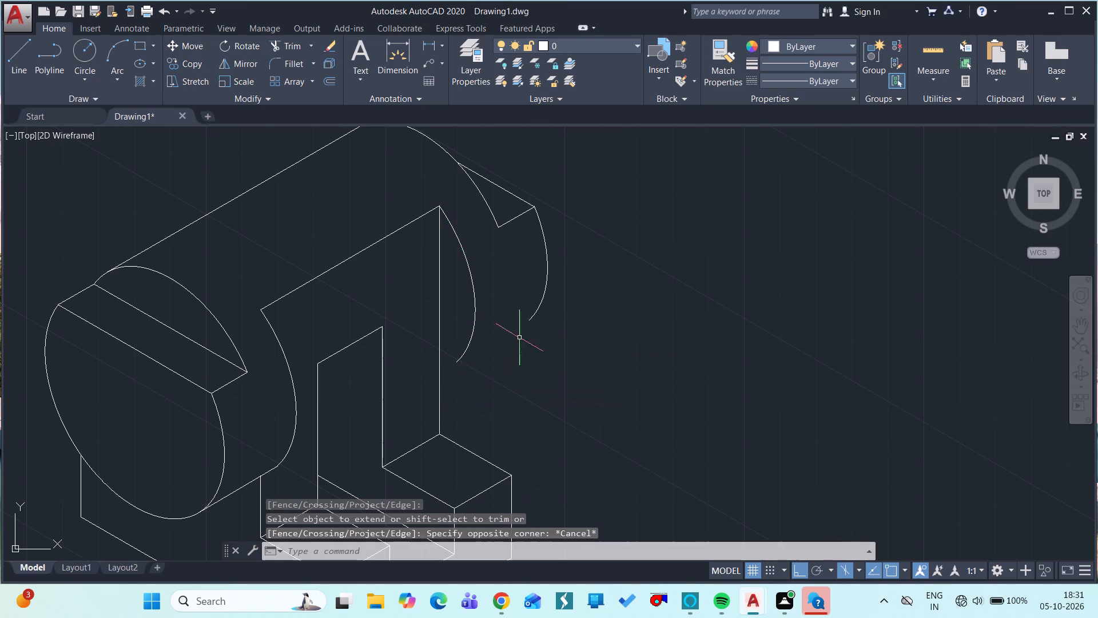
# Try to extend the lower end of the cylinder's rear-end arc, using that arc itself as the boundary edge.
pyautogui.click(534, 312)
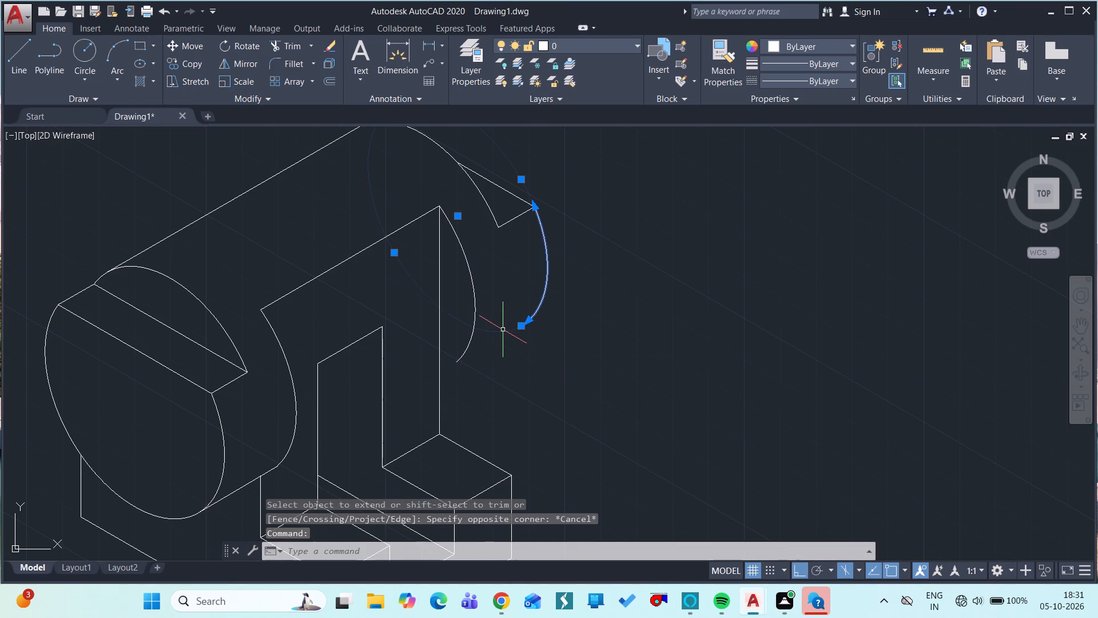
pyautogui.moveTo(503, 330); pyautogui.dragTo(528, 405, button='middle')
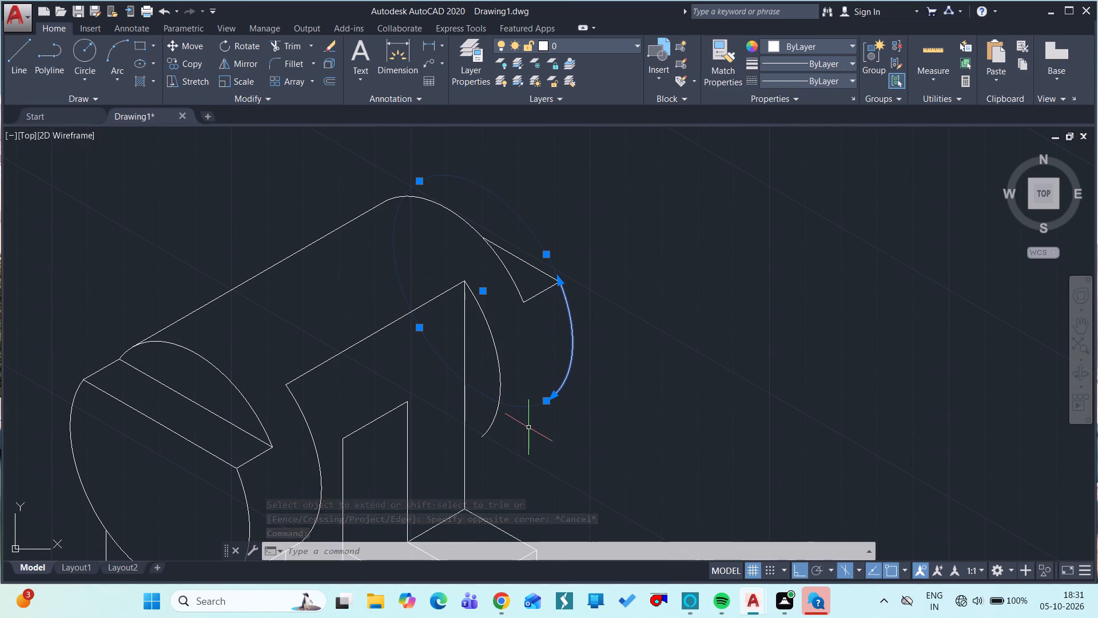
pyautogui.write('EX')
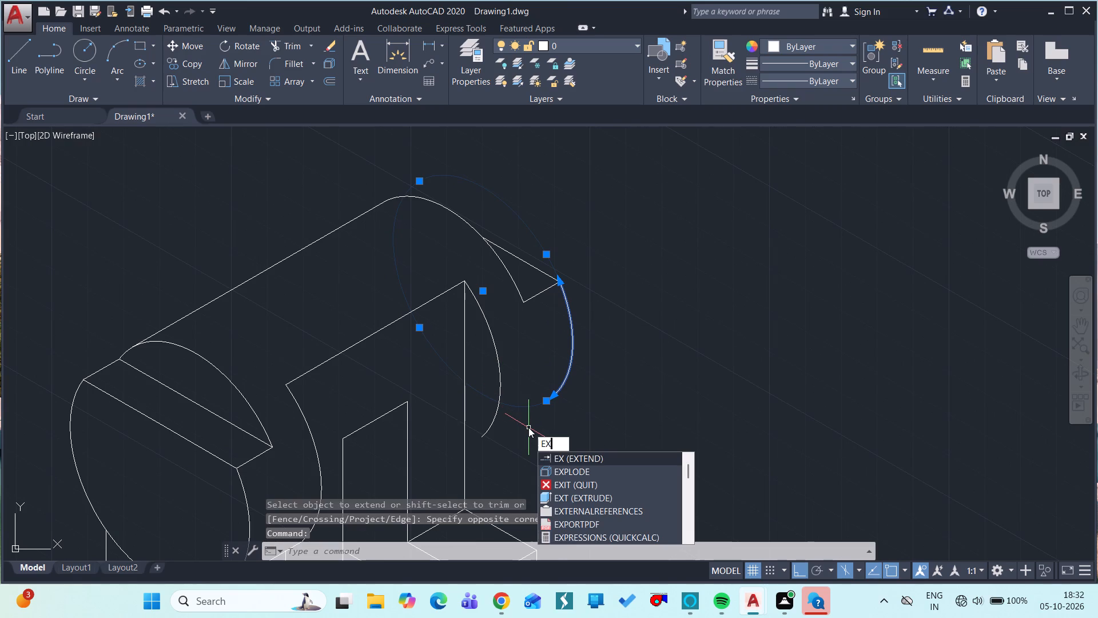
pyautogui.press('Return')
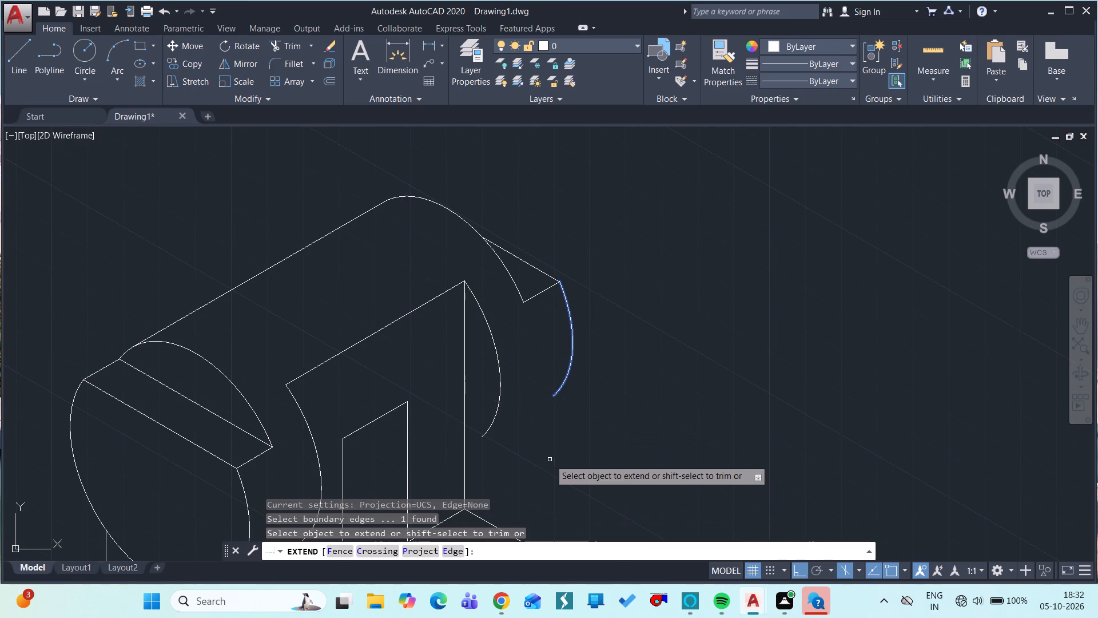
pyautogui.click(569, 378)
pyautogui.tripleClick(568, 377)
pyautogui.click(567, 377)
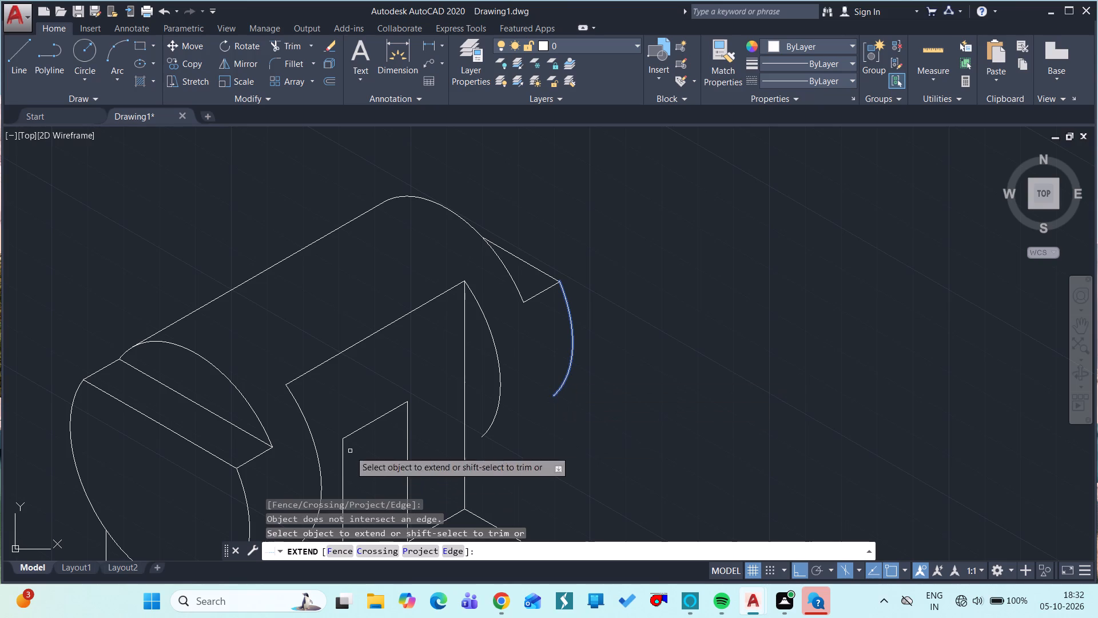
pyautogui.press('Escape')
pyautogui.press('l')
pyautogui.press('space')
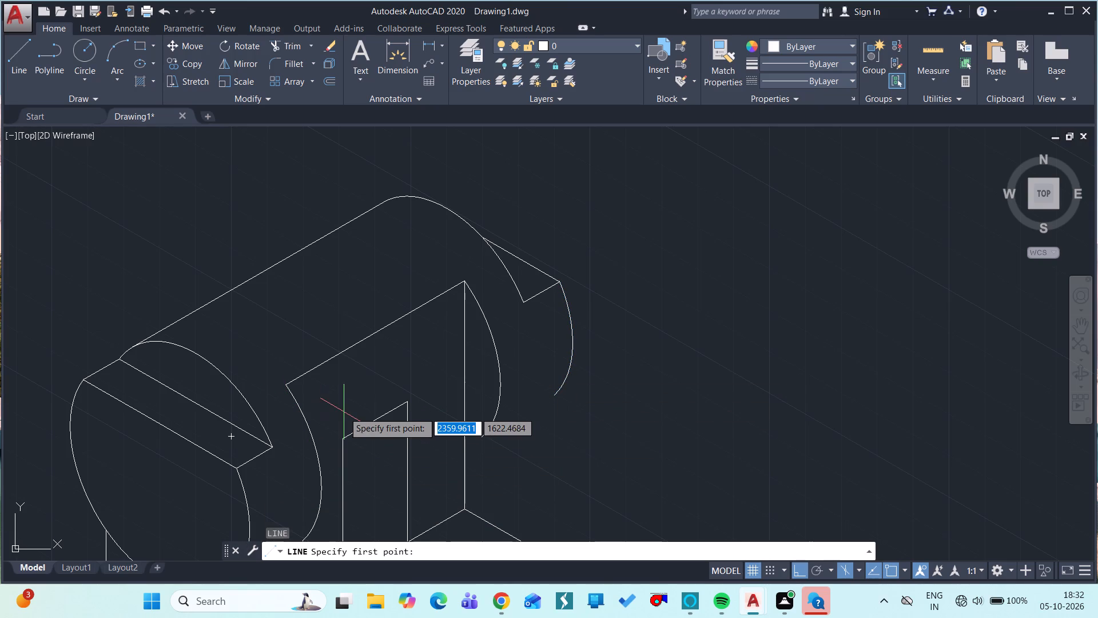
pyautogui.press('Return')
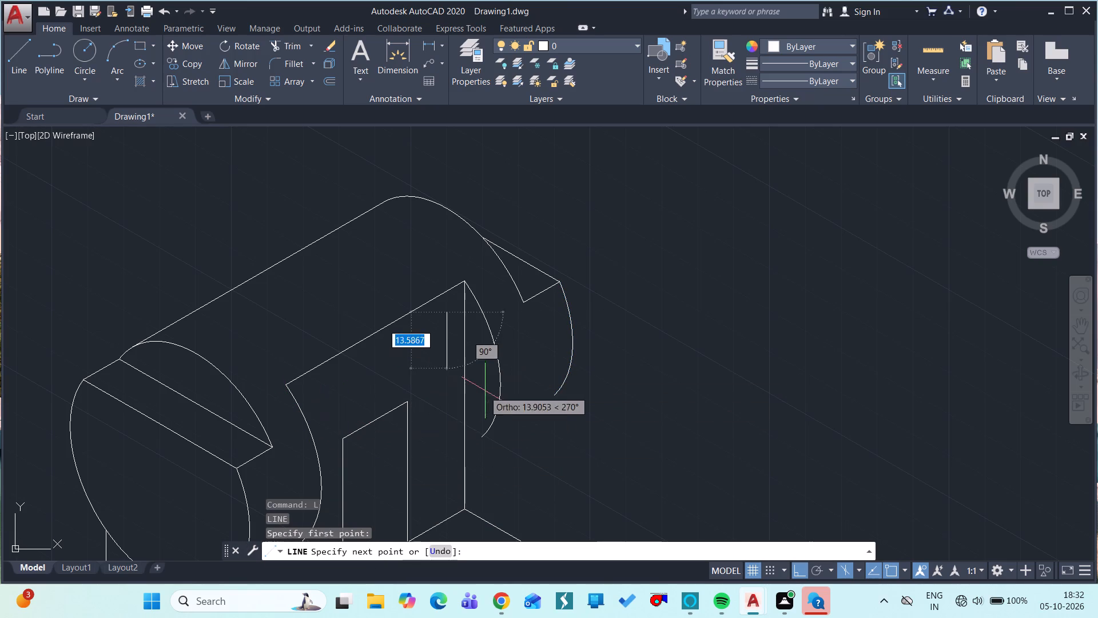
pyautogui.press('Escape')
# Draw a line along the 30° axis from the lower end of the cylinder's rear-end arc to the support's far vertical edge.
pyautogui.press('l')
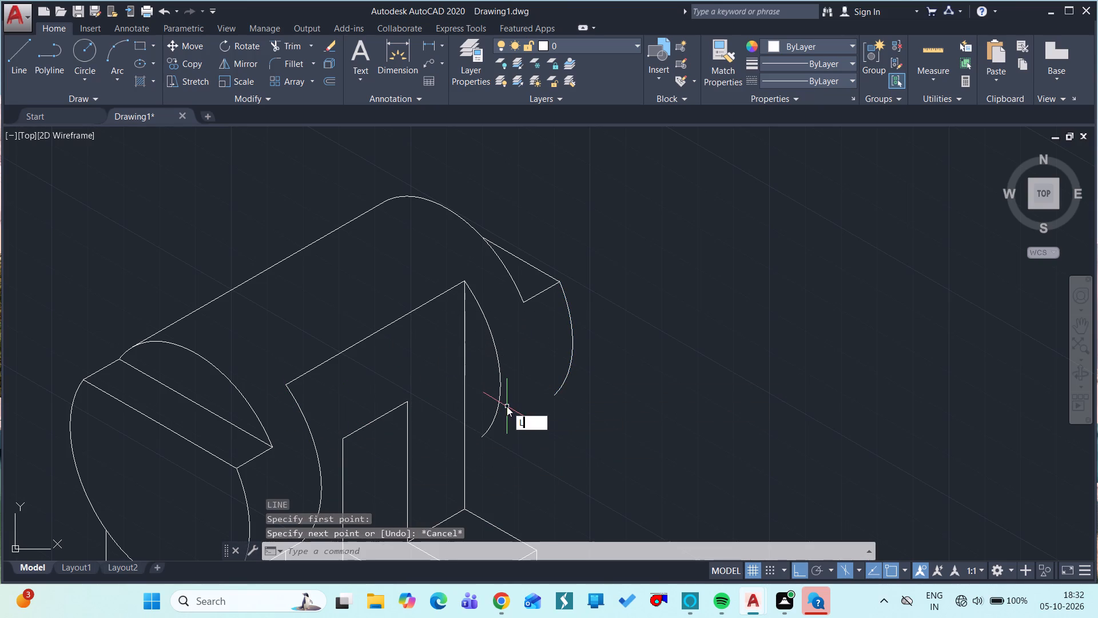
pyautogui.press('Return')
pyautogui.click(557, 394)
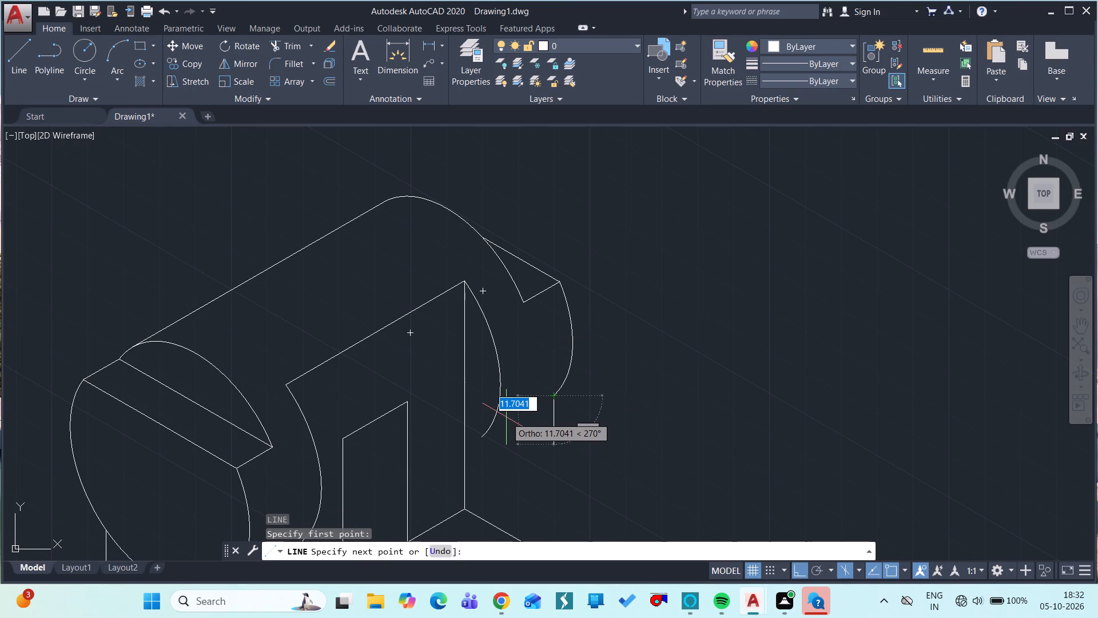
pyautogui.hotkey('shift', 'F5')
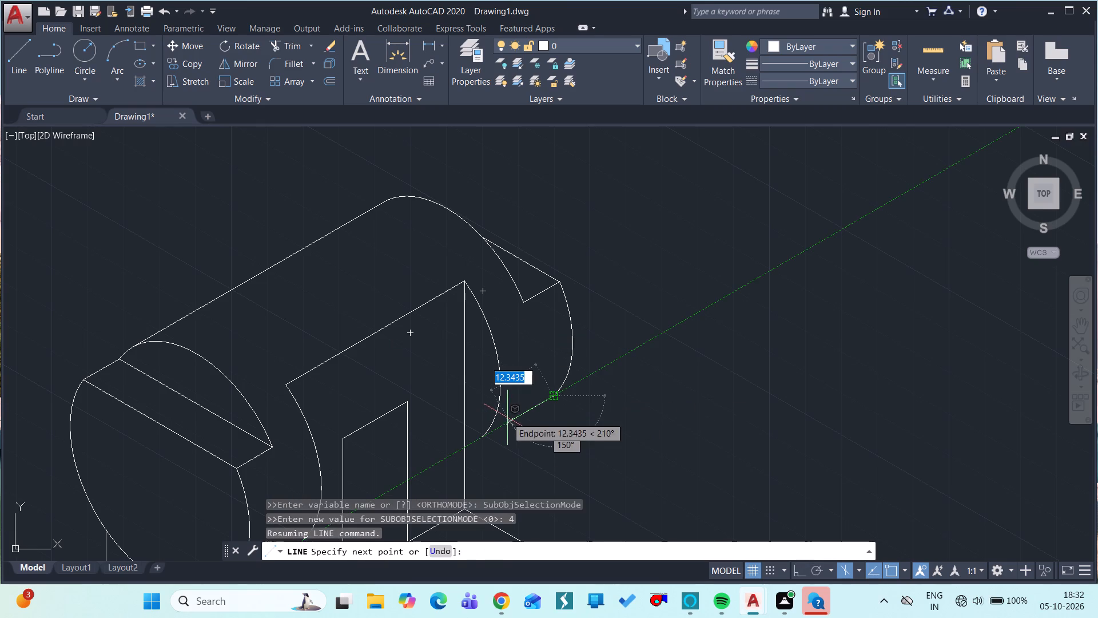
pyautogui.keyDown('shift'); pyautogui.click(466, 446); pyautogui.keyUp('shift')
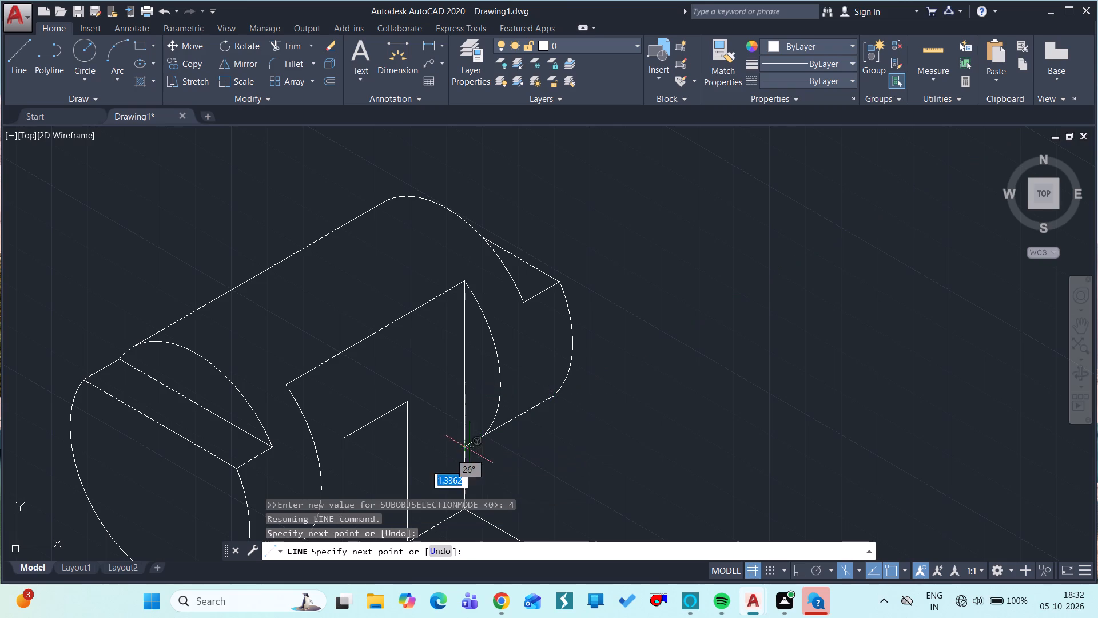
pyautogui.press('Escape')
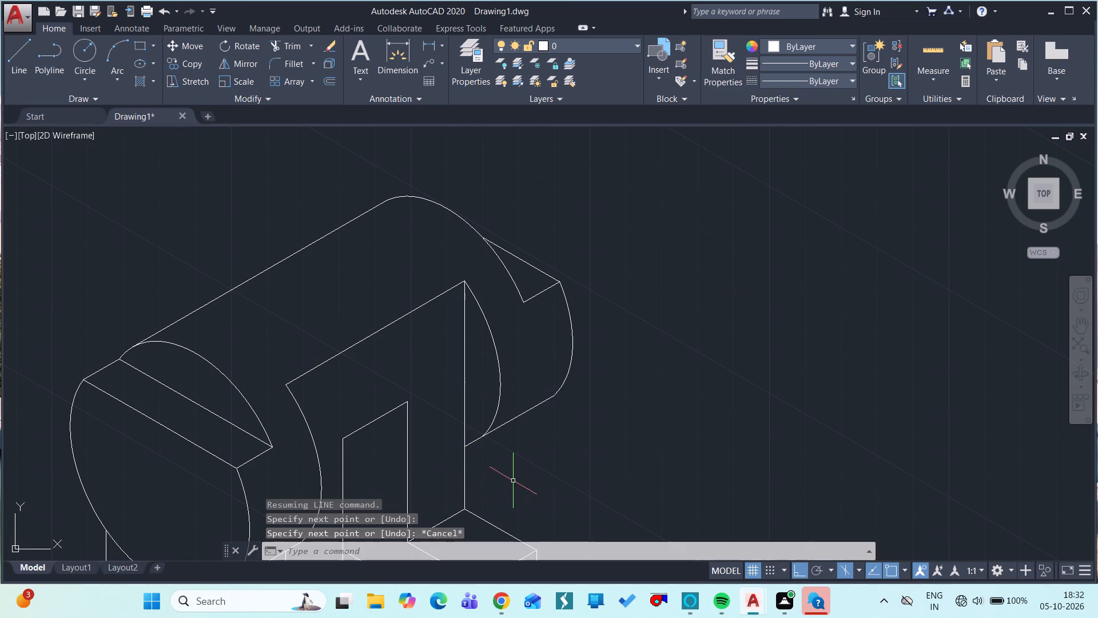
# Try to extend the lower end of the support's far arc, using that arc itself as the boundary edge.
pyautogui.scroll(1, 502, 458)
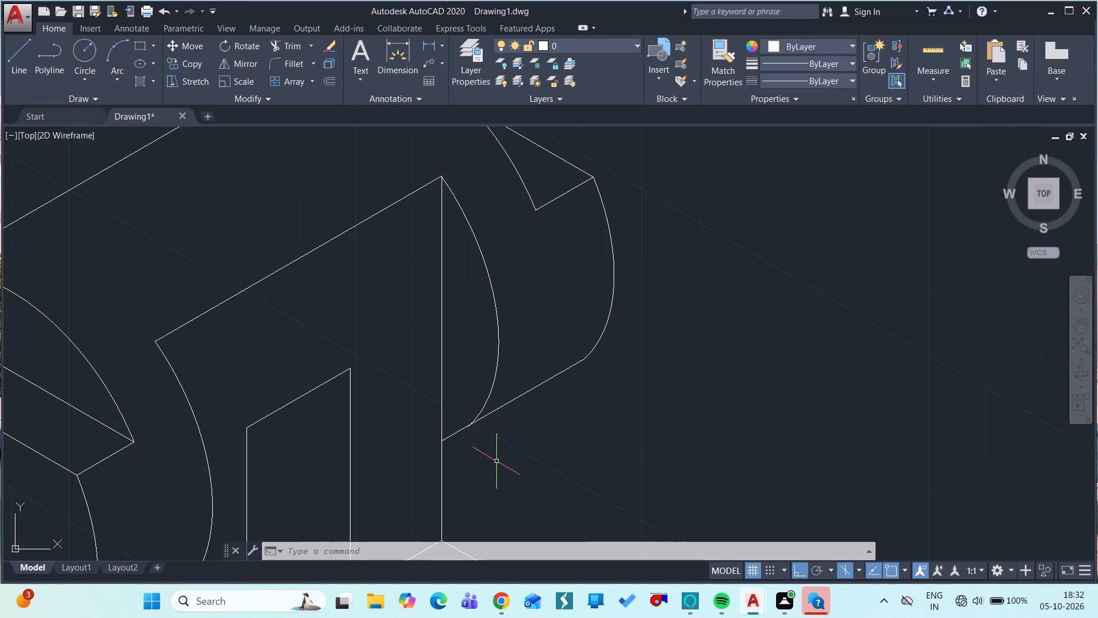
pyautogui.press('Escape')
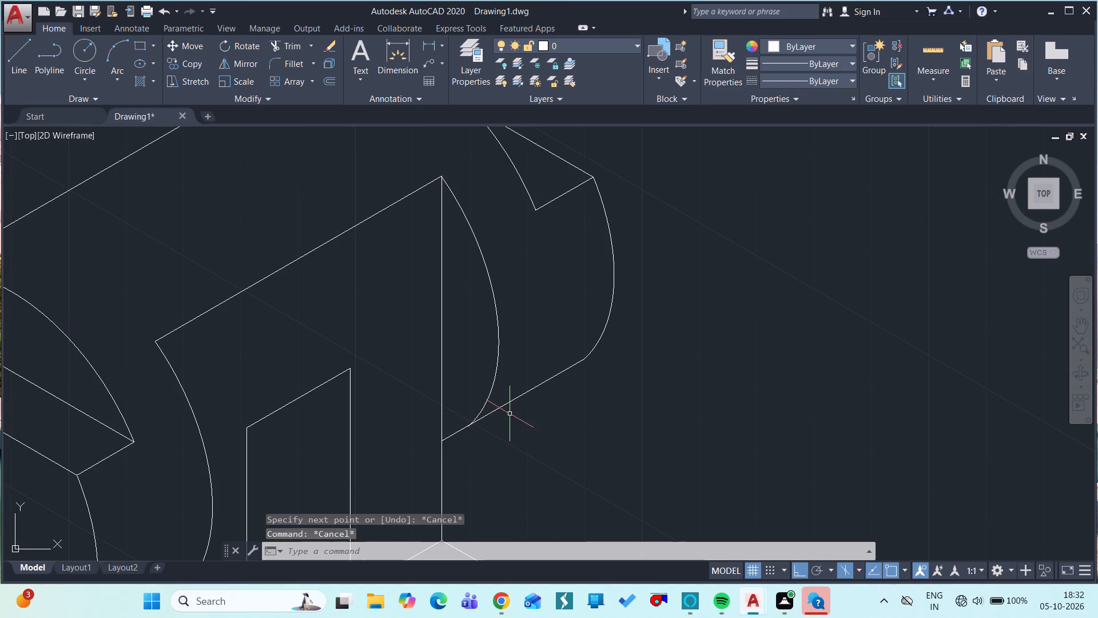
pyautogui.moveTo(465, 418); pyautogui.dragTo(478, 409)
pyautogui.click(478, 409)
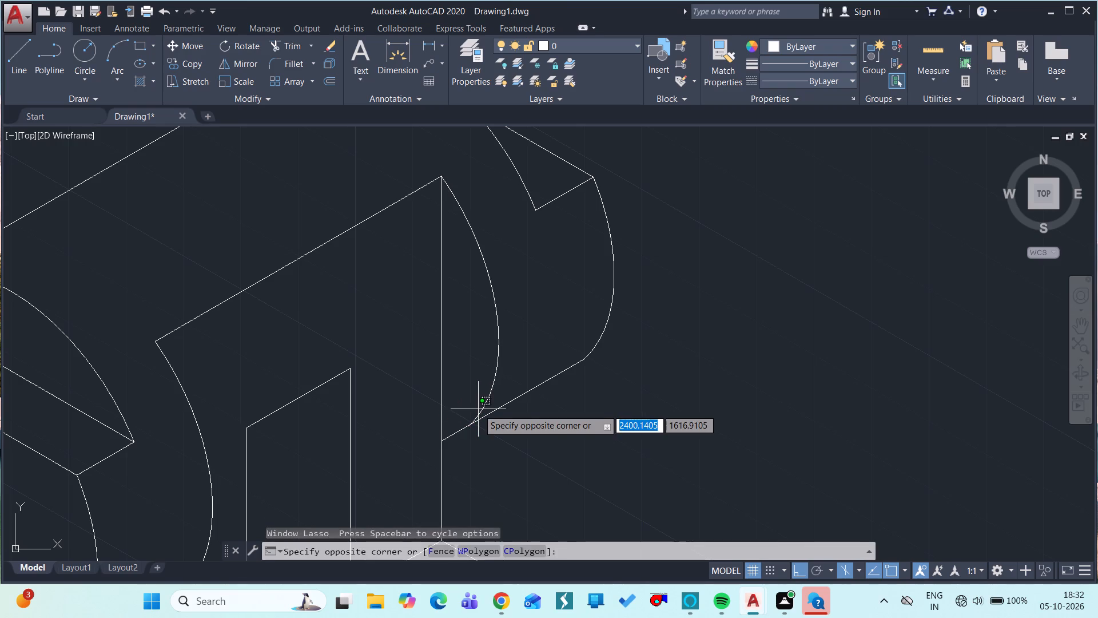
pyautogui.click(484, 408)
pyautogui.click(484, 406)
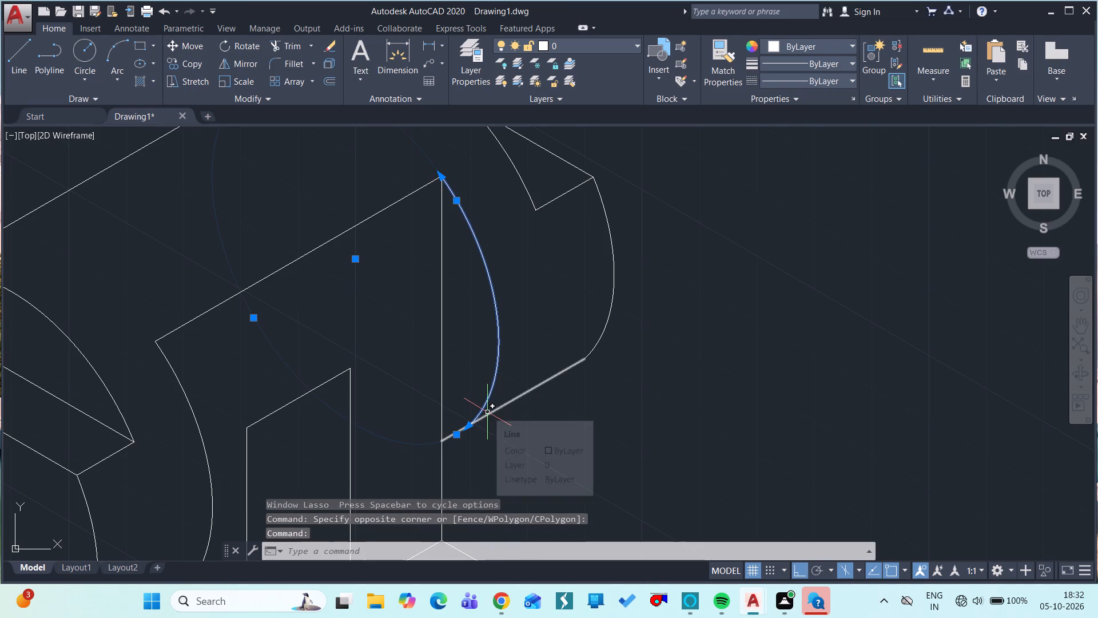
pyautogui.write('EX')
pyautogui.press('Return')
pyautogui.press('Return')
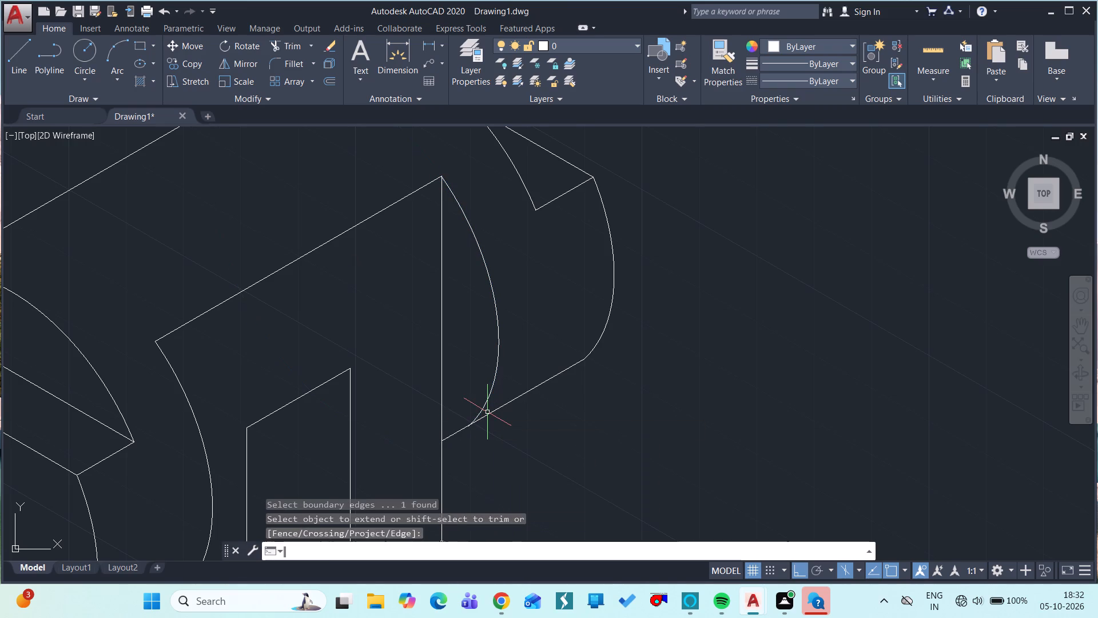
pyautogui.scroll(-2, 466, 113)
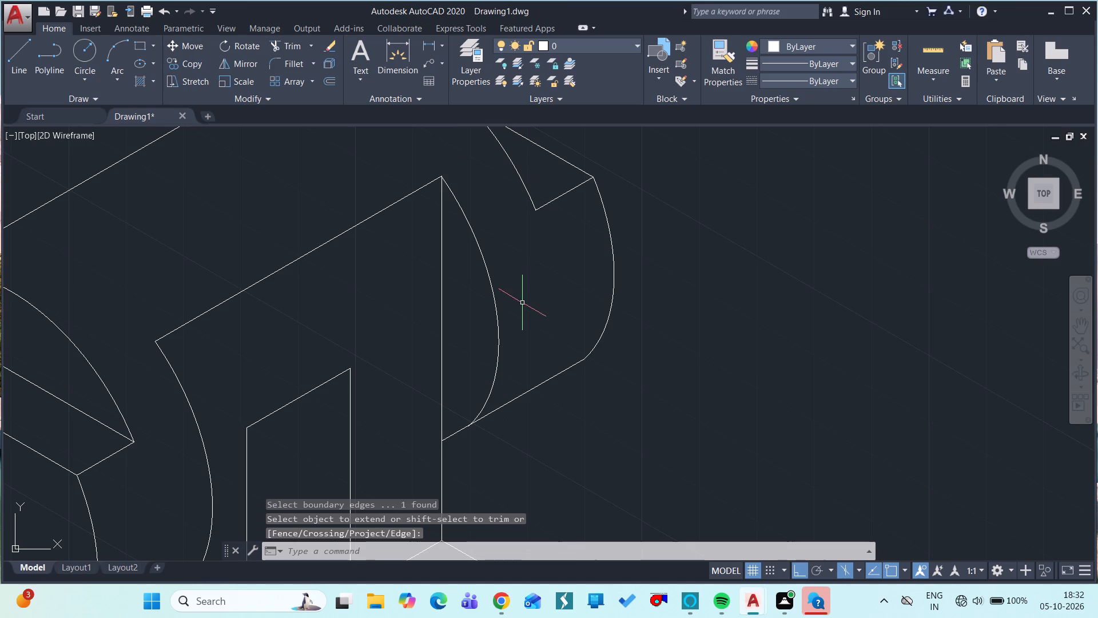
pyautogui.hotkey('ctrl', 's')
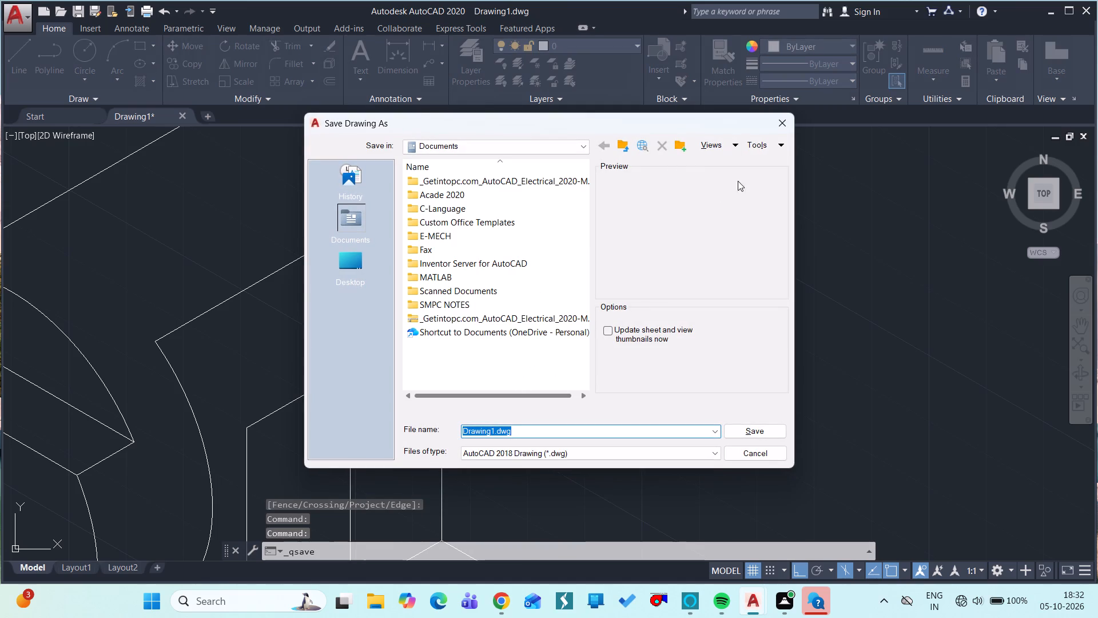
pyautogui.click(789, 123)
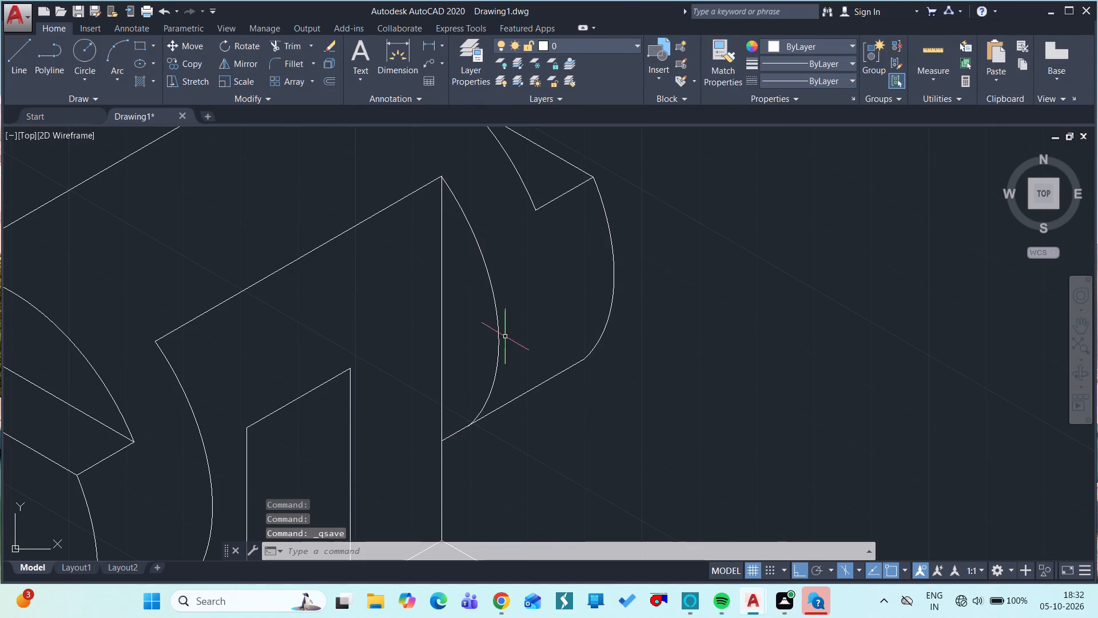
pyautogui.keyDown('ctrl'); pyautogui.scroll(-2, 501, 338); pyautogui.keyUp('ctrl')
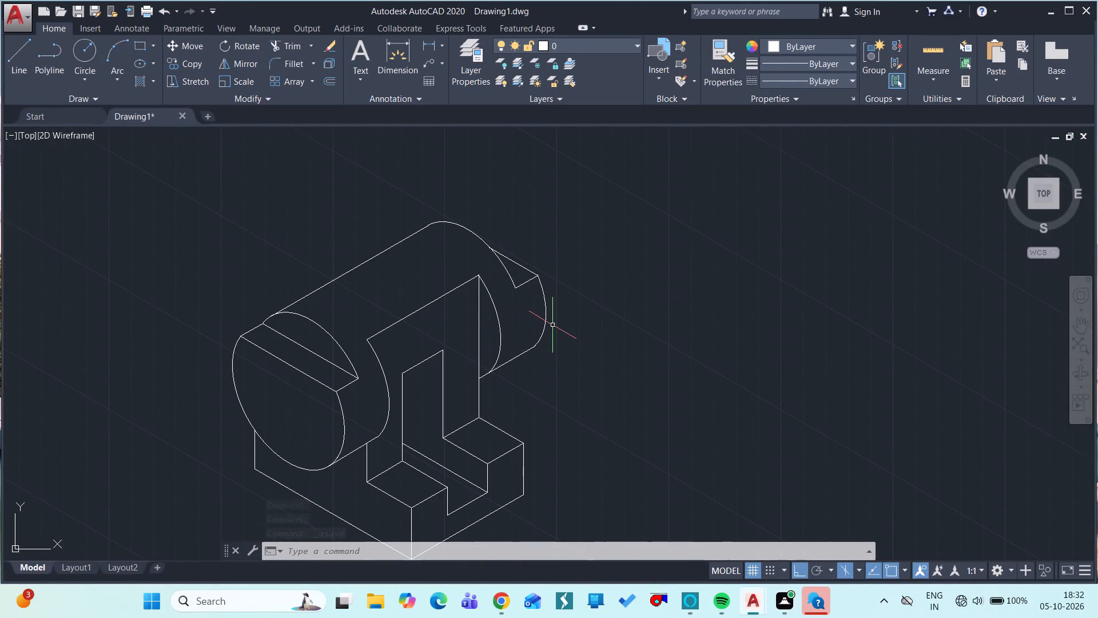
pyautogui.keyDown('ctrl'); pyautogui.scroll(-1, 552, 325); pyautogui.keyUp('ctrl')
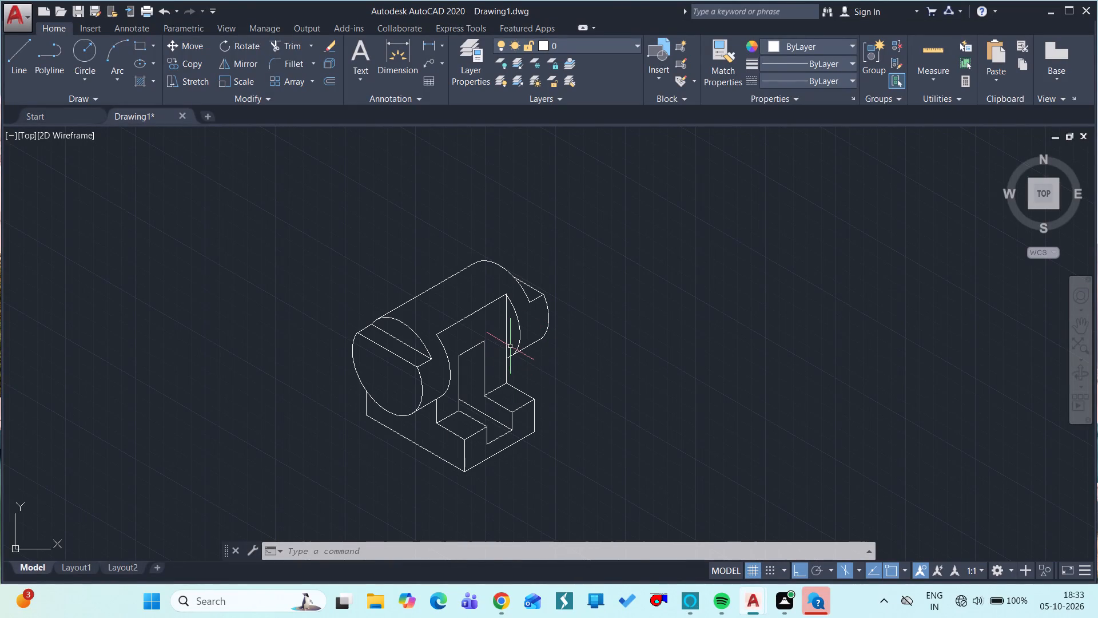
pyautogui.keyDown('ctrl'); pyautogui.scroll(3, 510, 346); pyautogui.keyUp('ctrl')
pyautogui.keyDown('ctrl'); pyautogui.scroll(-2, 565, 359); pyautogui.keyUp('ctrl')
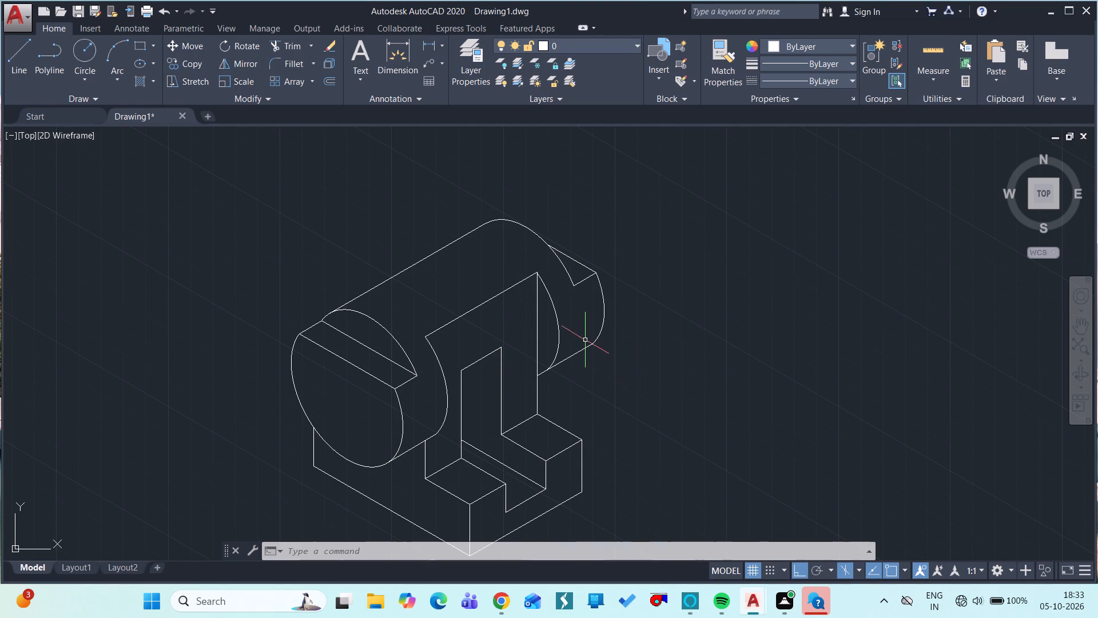
# Check the length of the base notch's short bottom edge with an aligned dimension, without placing it.
pyautogui.write('DIMA')
pyautogui.click(648, 374)
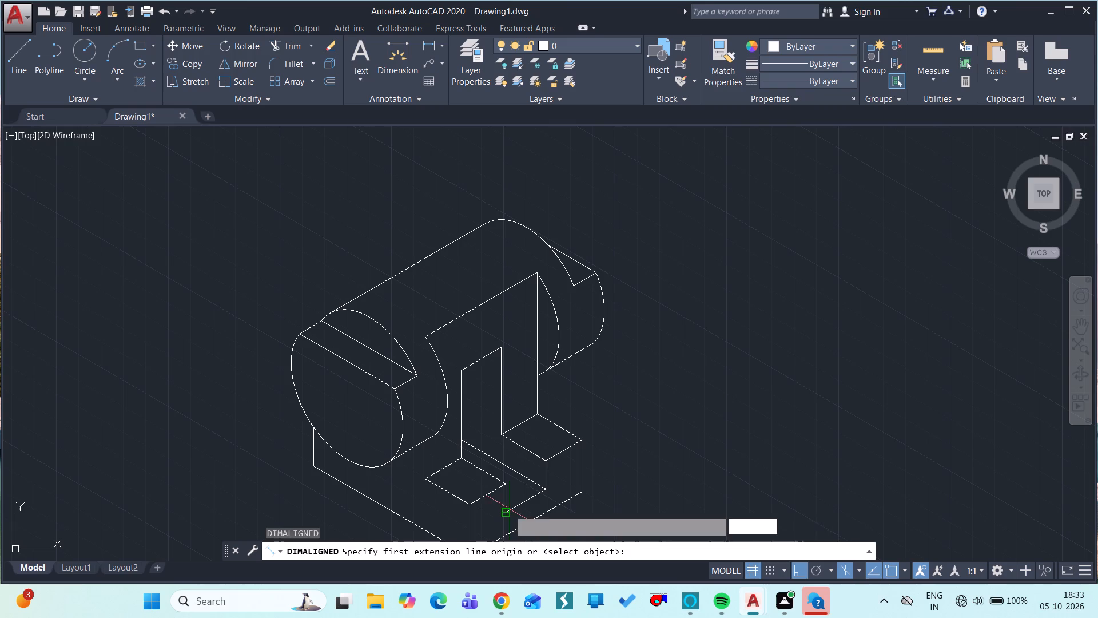
pyautogui.moveTo(510, 508); pyautogui.dragTo(559, 485)
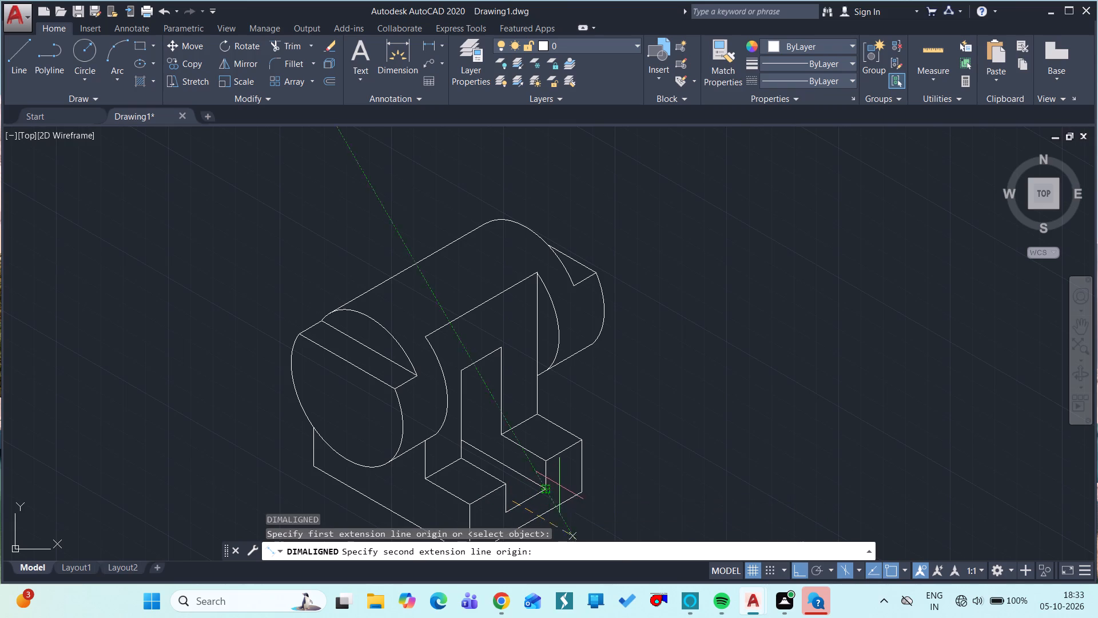
pyautogui.moveTo(559, 485); pyautogui.dragTo(547, 490)
pyautogui.click(547, 490)
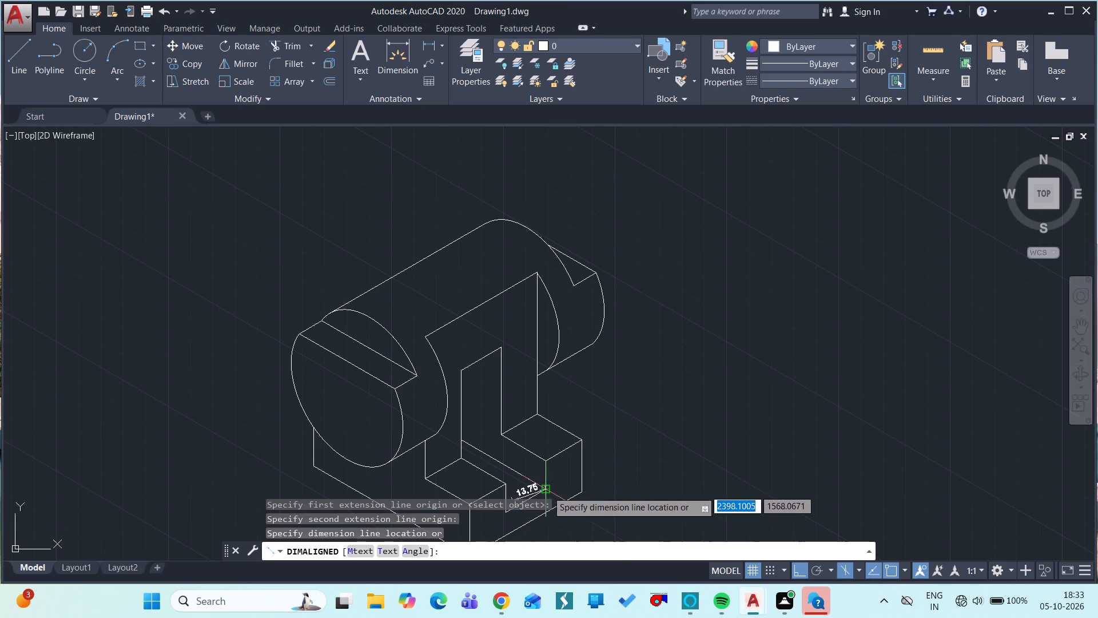
pyautogui.press('Escape')
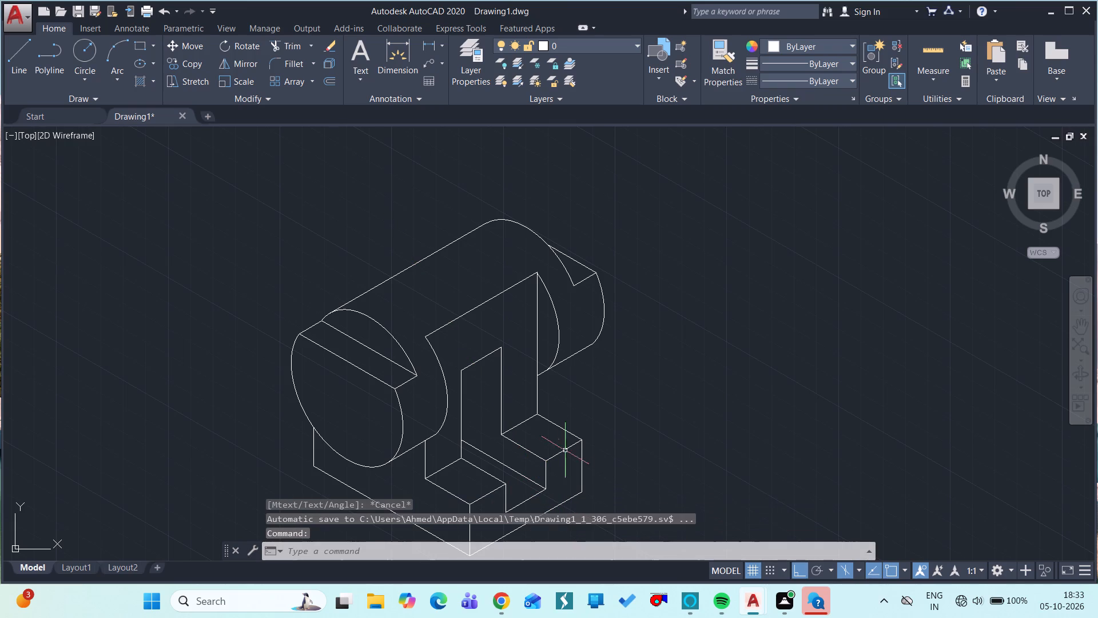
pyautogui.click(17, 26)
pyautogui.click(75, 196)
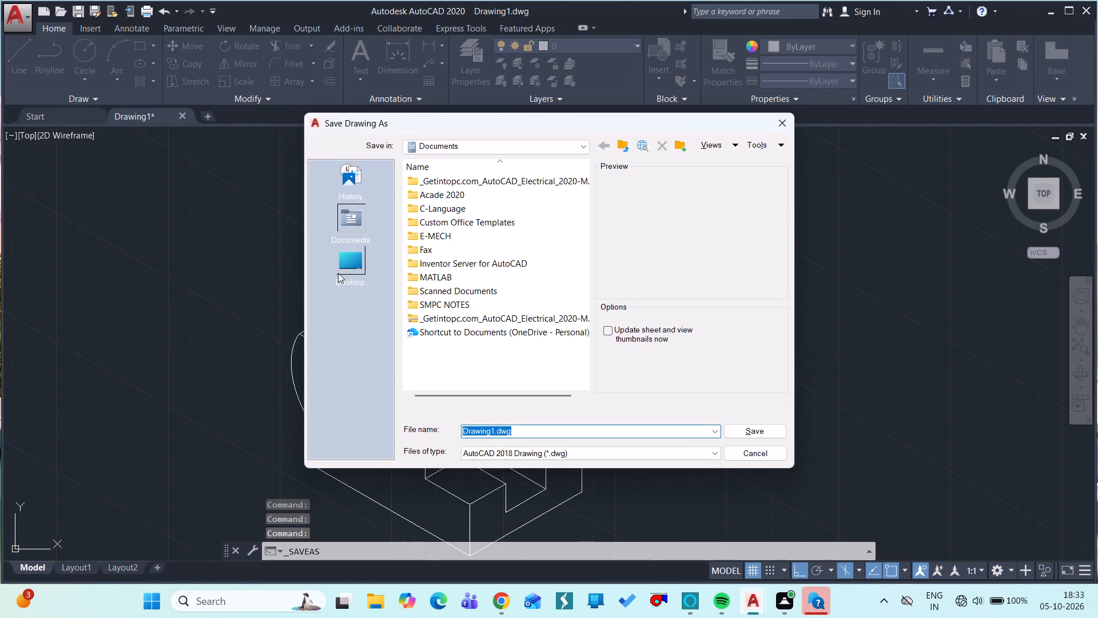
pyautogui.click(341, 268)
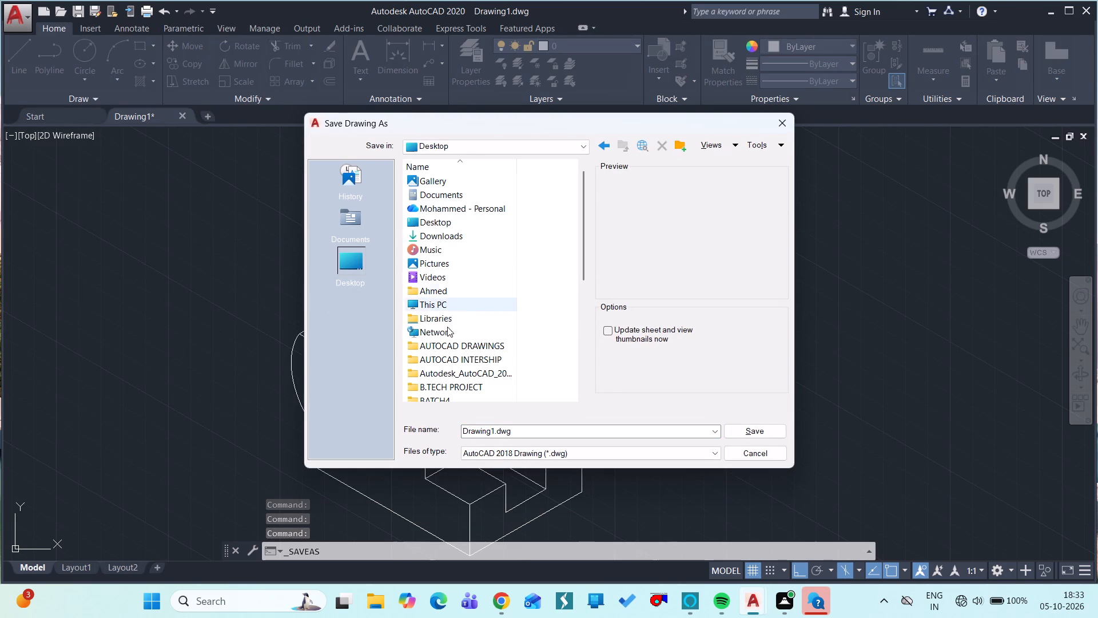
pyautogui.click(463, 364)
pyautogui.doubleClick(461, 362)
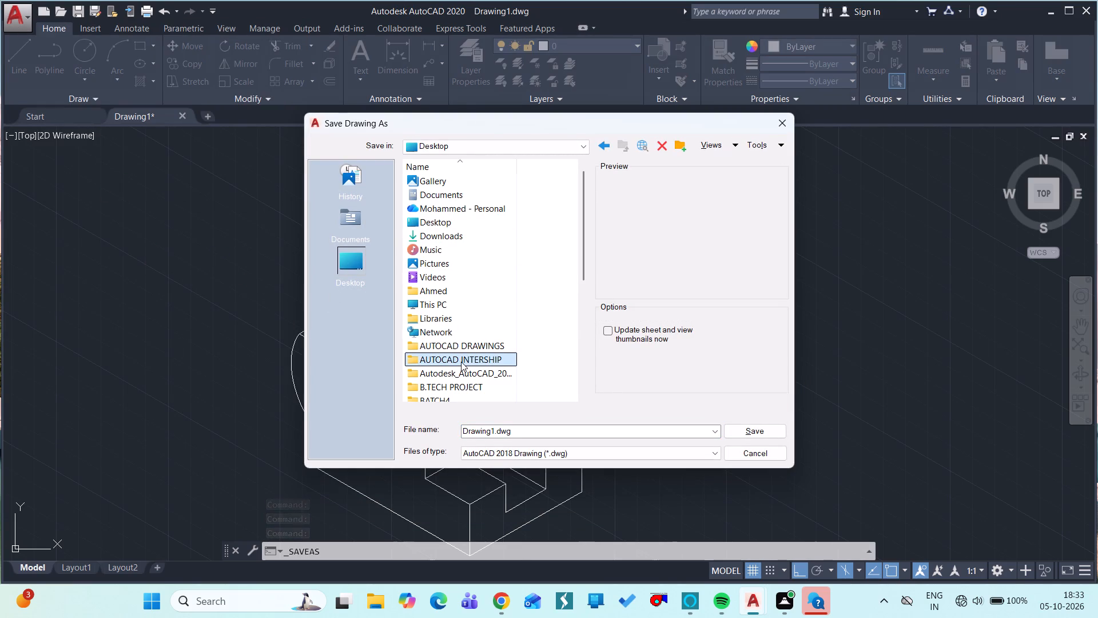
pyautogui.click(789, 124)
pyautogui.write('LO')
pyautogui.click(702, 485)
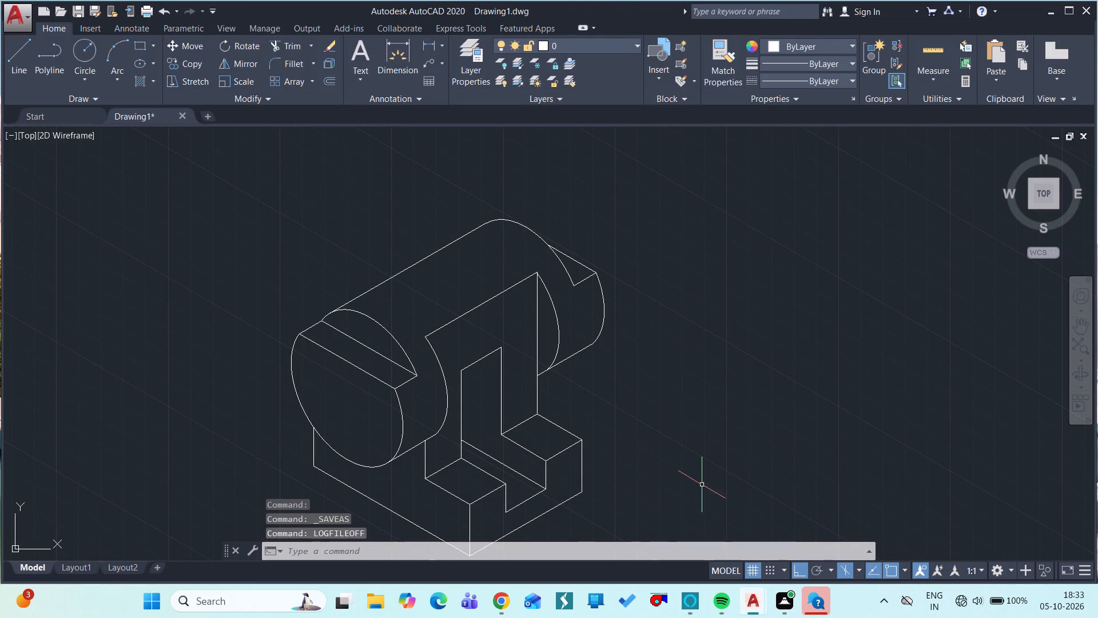
# Start saving a copy and create a folder DRAWING-22 in Desktop > AUTOCAD INTERSHIP > DRAWINGS > AUTOCAD DRAWINGS.
pyautogui.click(14, 9)
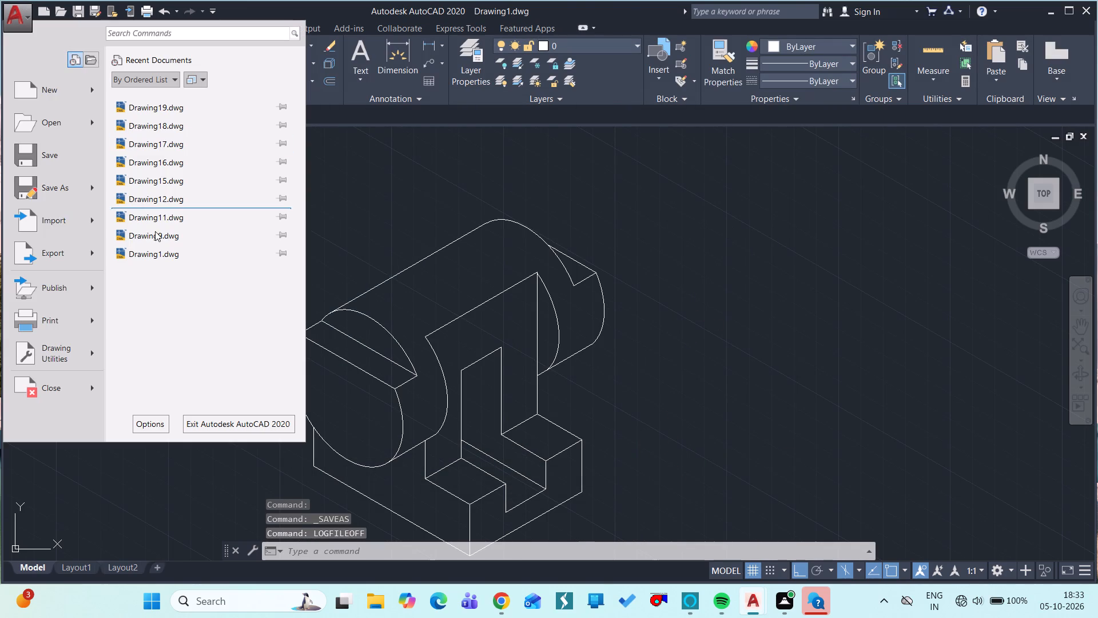
pyautogui.click(60, 199)
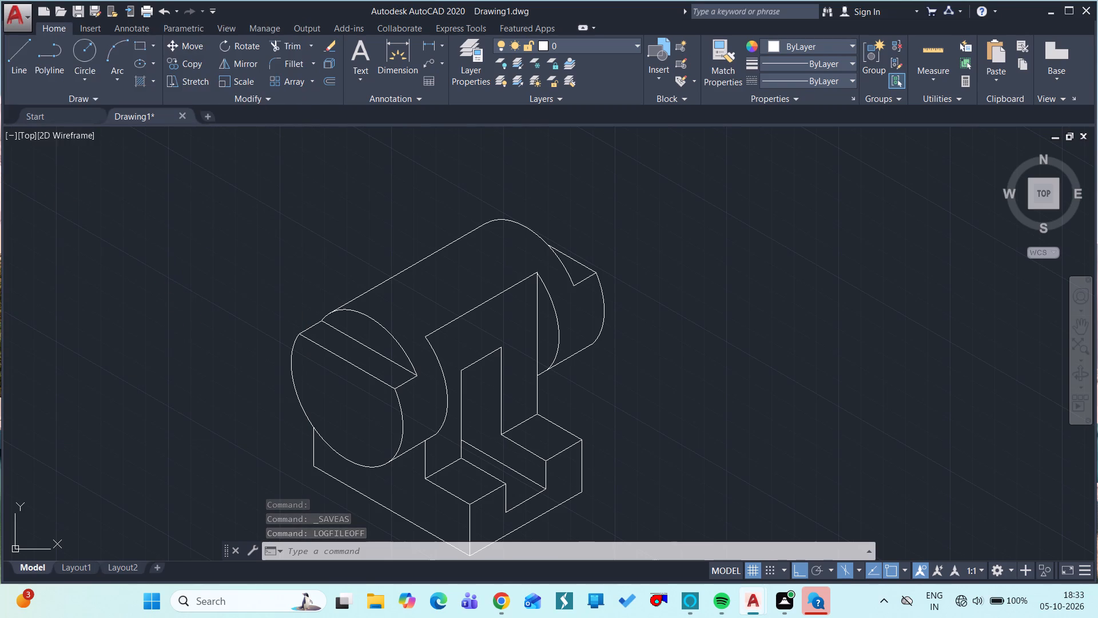
pyautogui.click(359, 268)
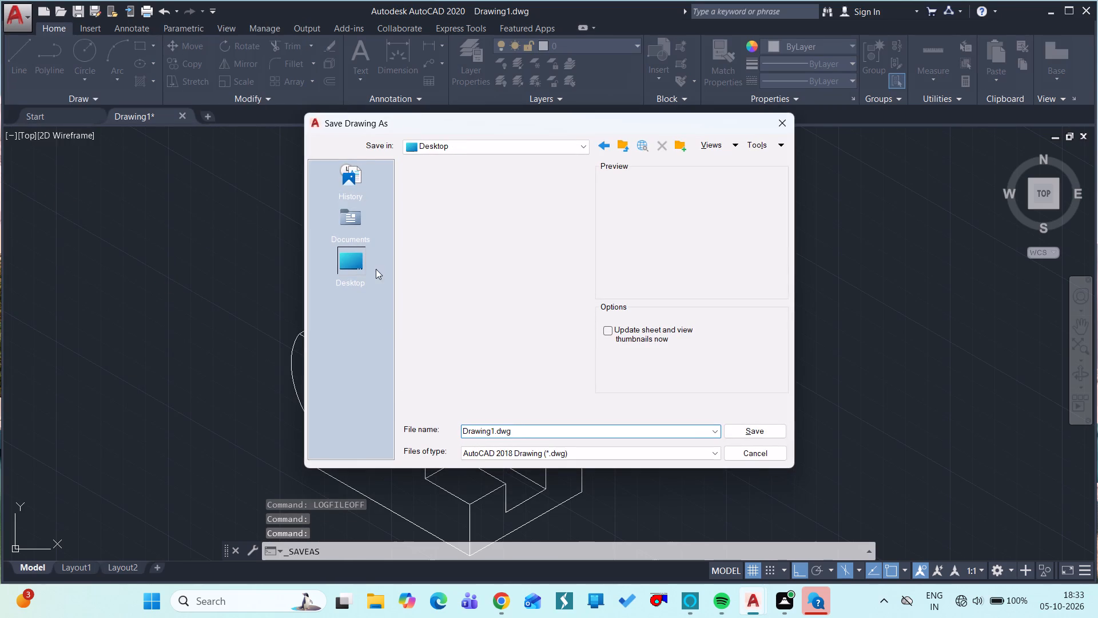
pyautogui.doubleClick(479, 357)
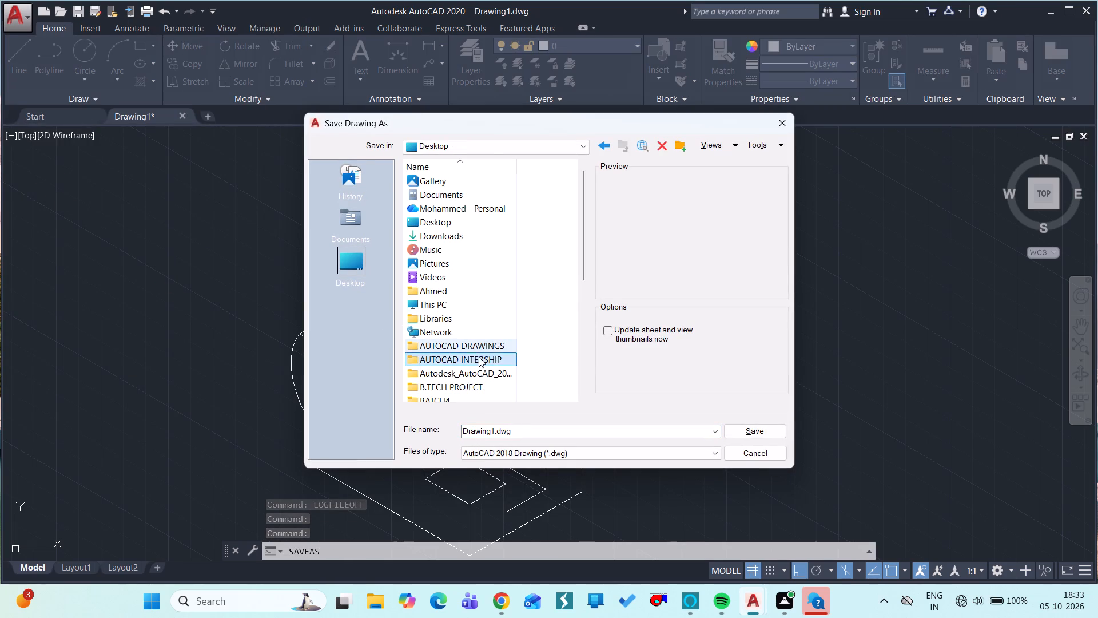
pyautogui.doubleClick(437, 181)
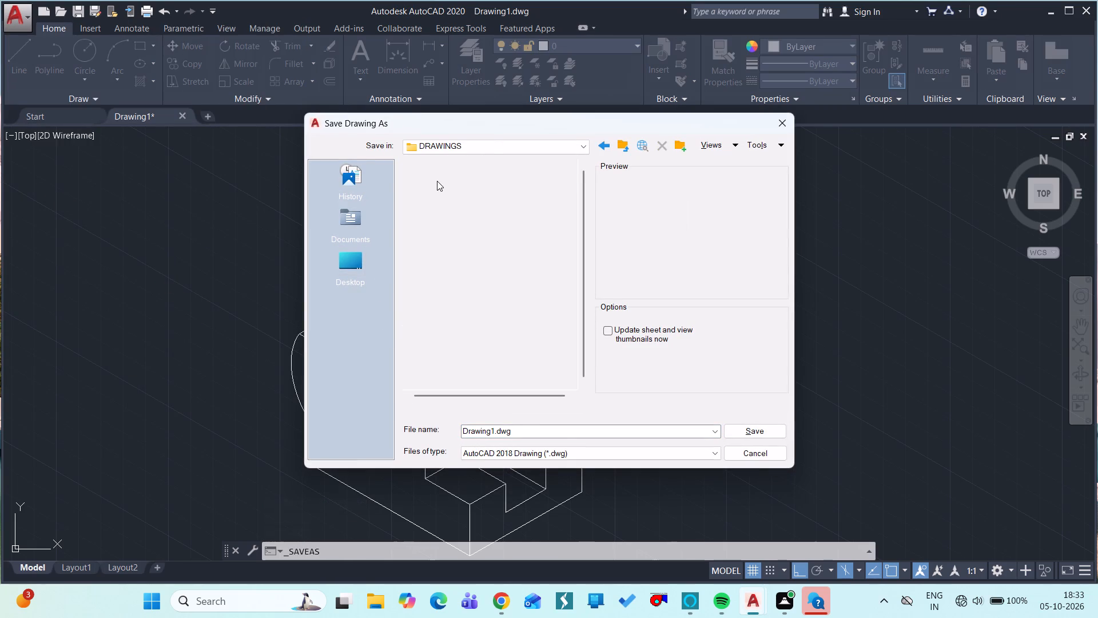
pyautogui.click(455, 183)
pyautogui.moveTo(455, 183); pyautogui.dragTo(479, 286)
pyautogui.scroll(-7, 479, 286)
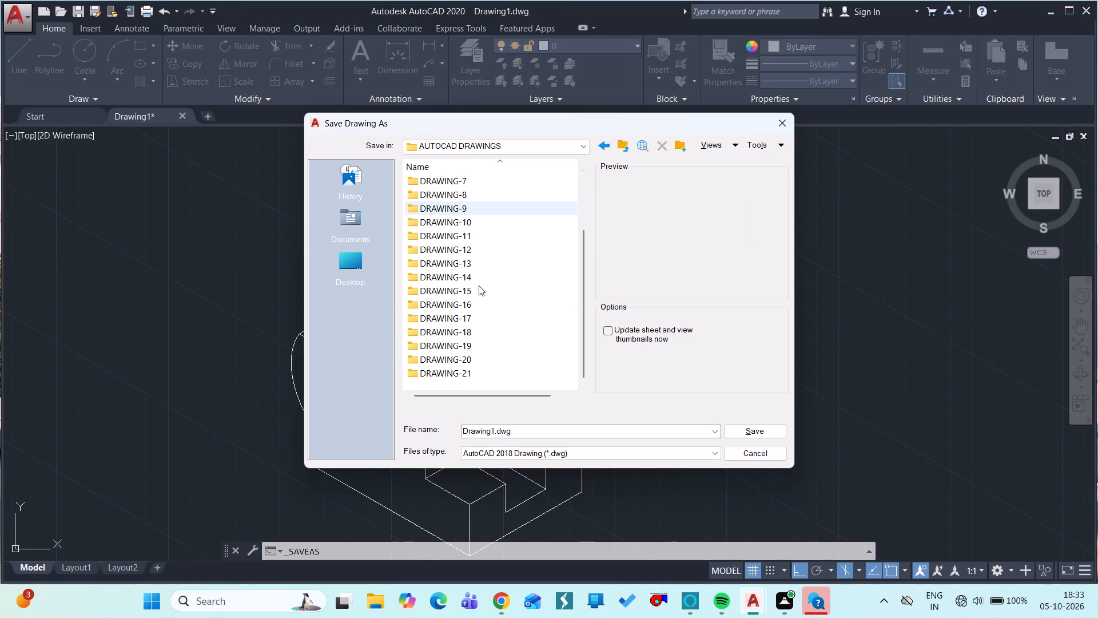
pyautogui.scroll(-20, 479, 286)
pyautogui.scroll(-3, 479, 286)
pyautogui.click(482, 379)
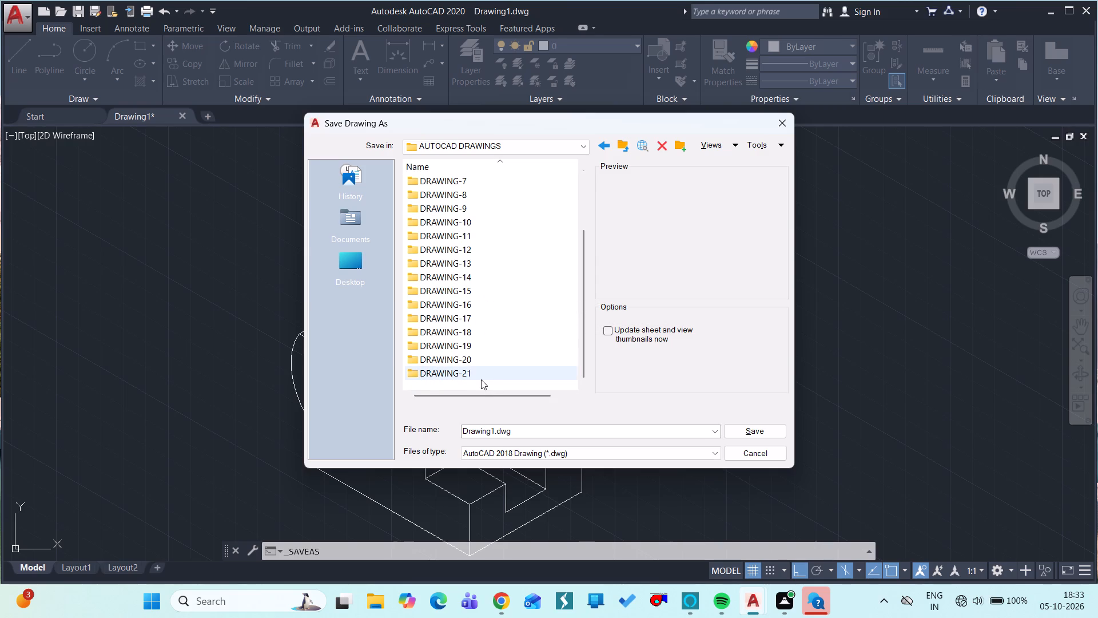
pyautogui.click(473, 383)
pyautogui.rightClick(473, 383)
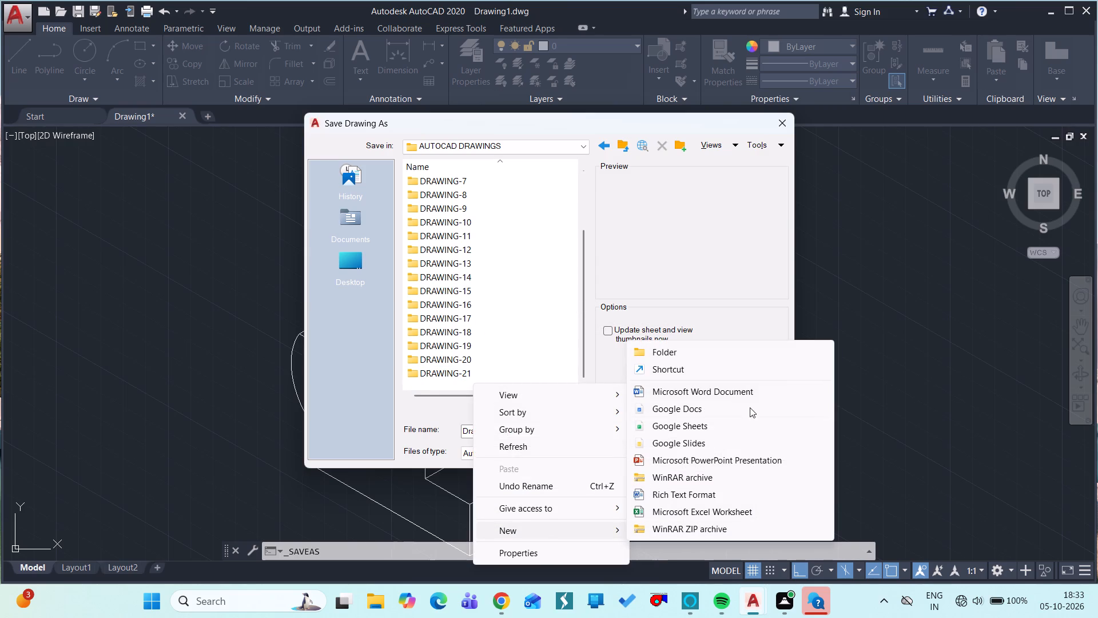
pyautogui.click(677, 357)
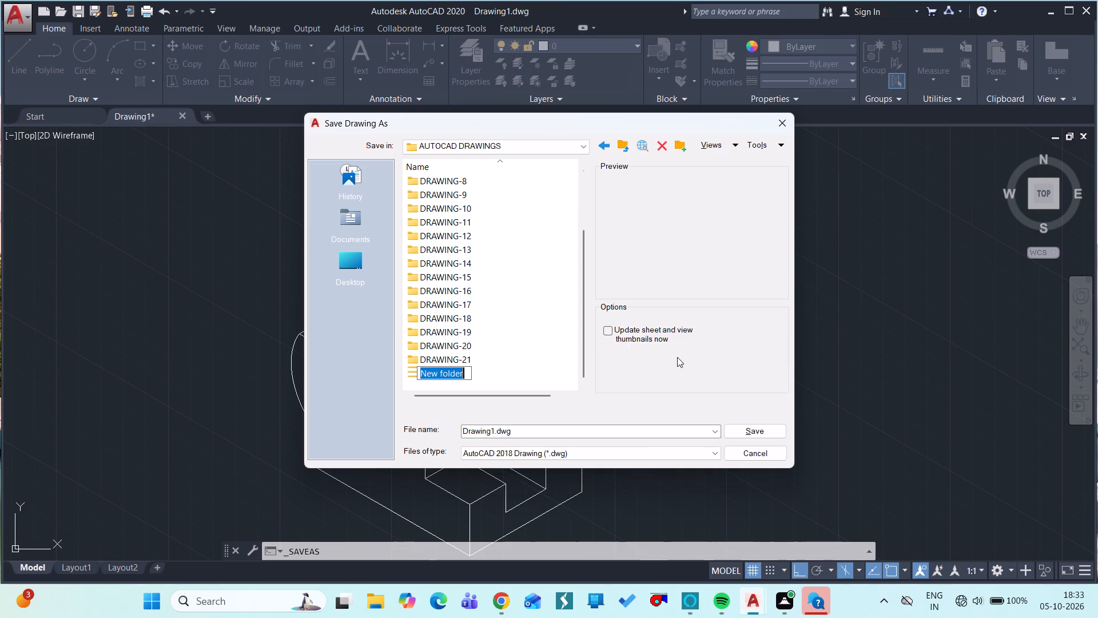
pyautogui.write('DRAWING-22')
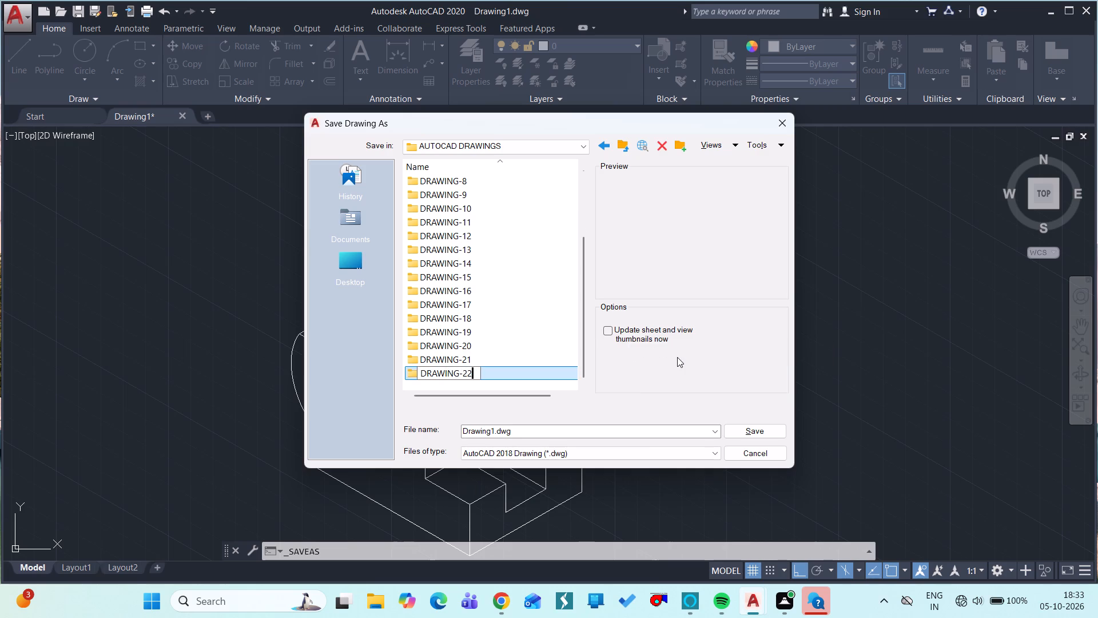
# Save the drawing as Drawing22.dwg in the AUTOCAD DRAWINGS folder.
pyautogui.click(493, 431)
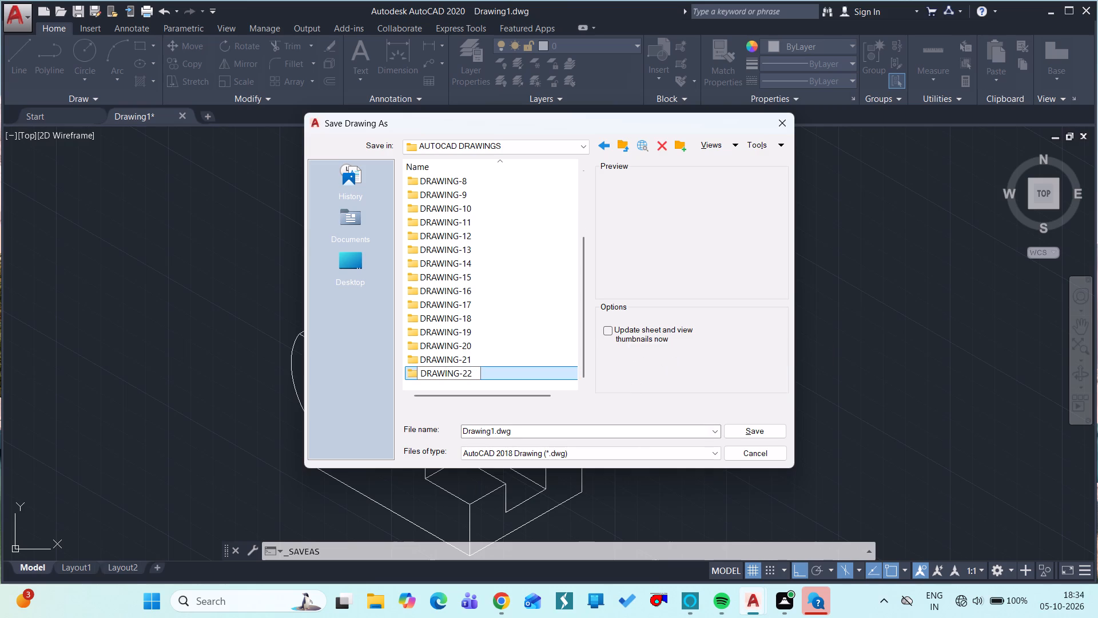
pyautogui.click(493, 431)
pyautogui.click(493, 431)
pyautogui.click(493, 431)
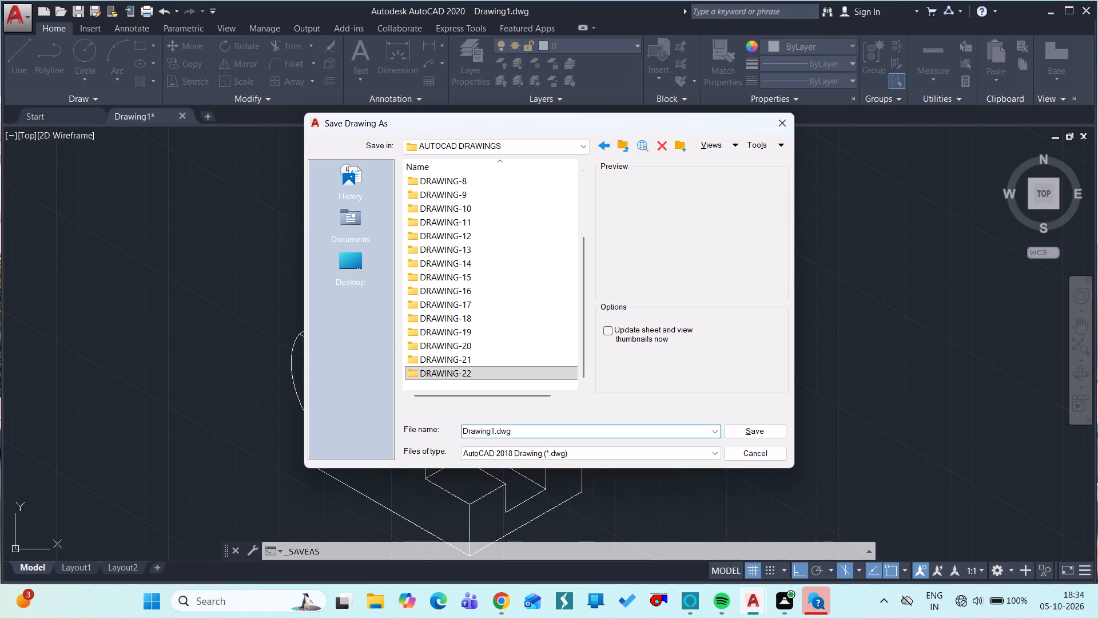
pyautogui.press('BackSpace')
pyautogui.write('22')
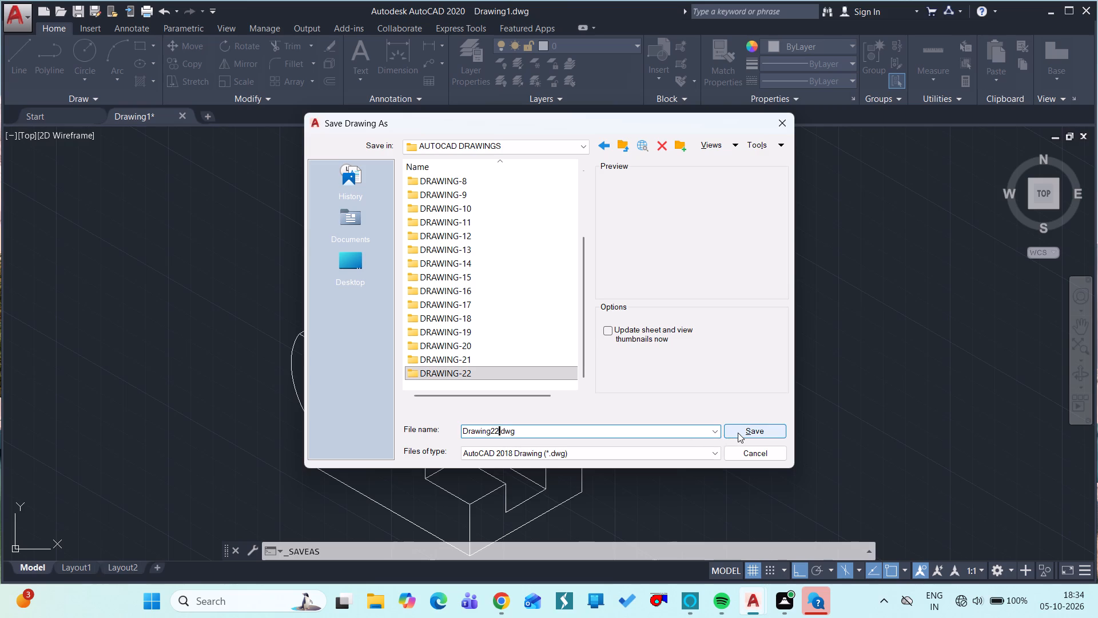
pyautogui.click(738, 433)
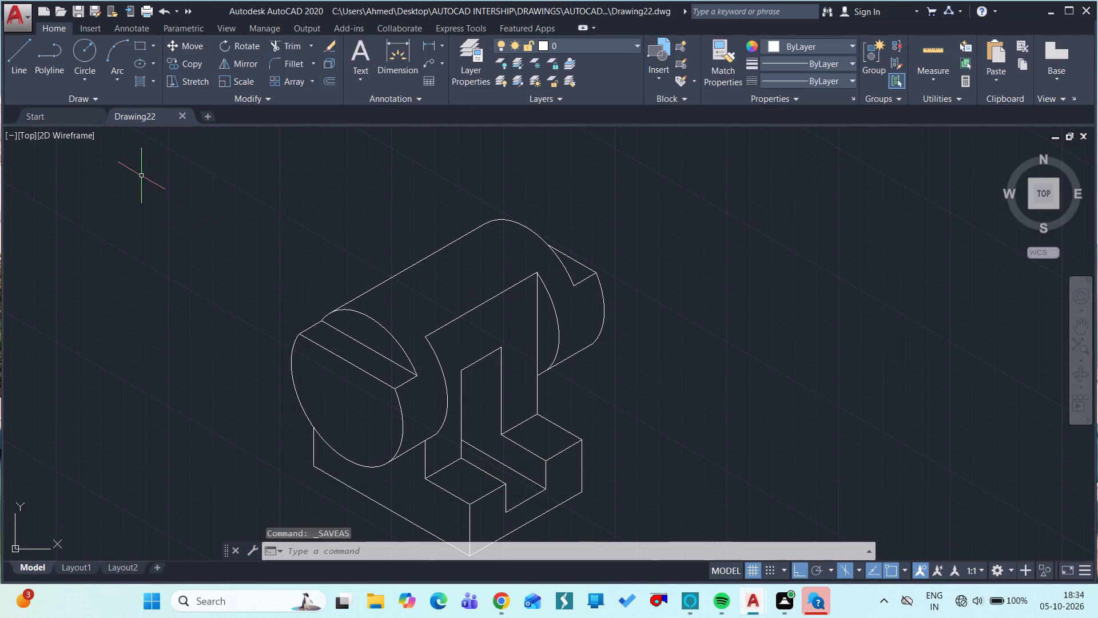